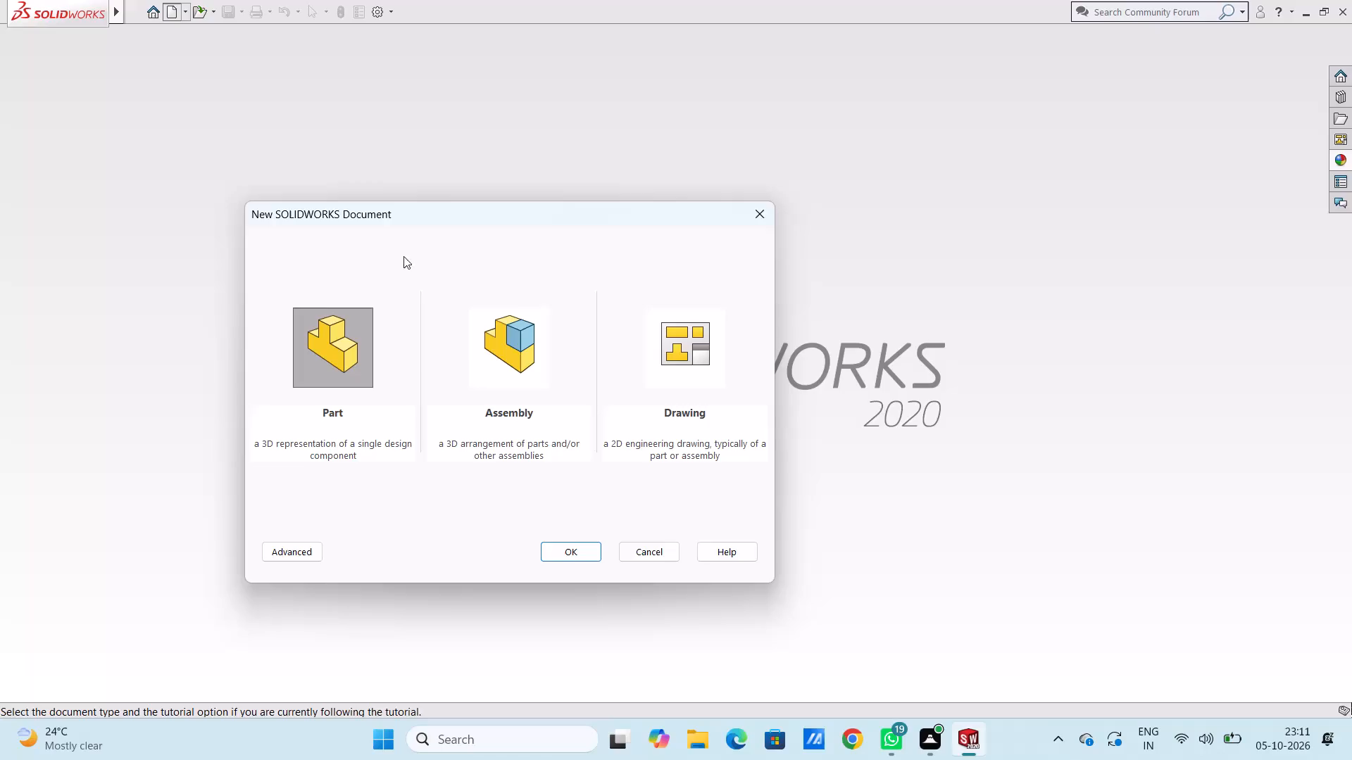
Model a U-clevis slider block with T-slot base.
Create a new part and open a sketch on the Front Plane.
click(561, 550)
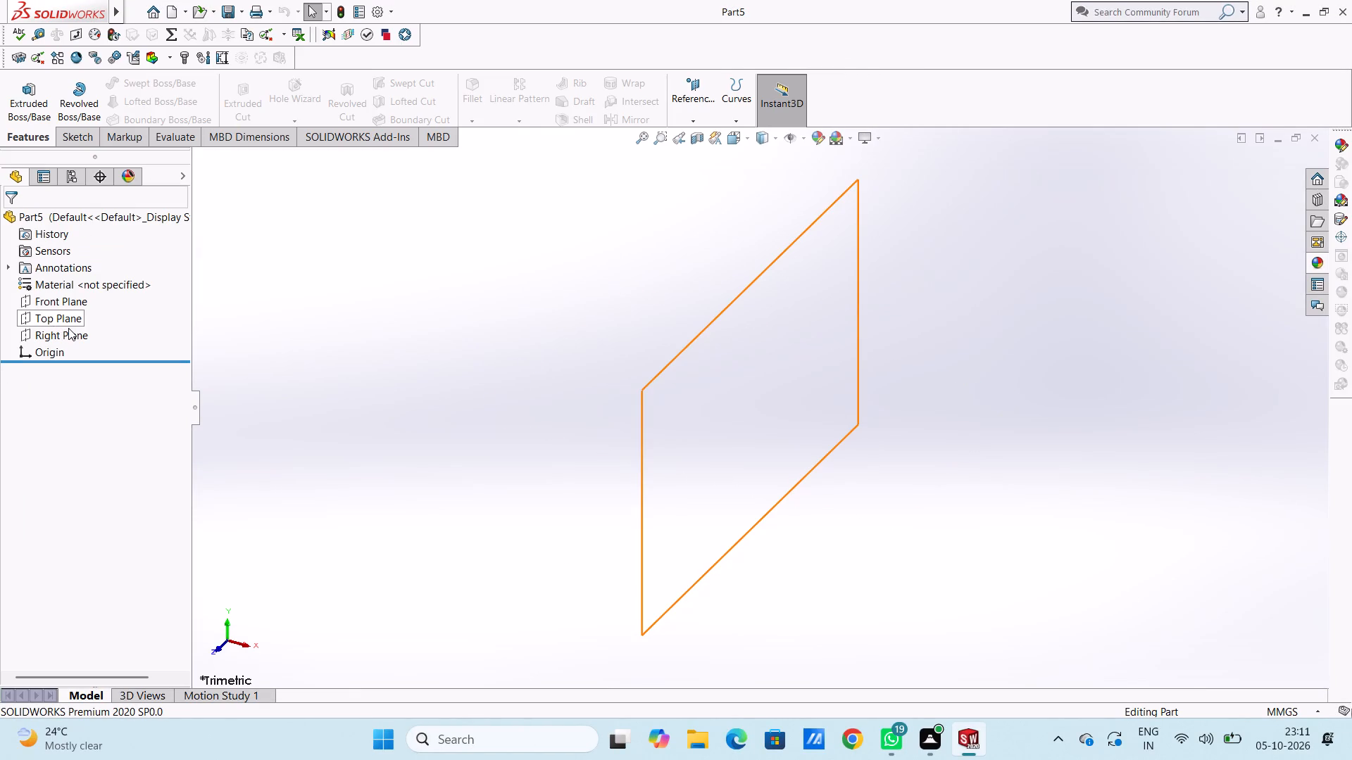
click(68, 300)
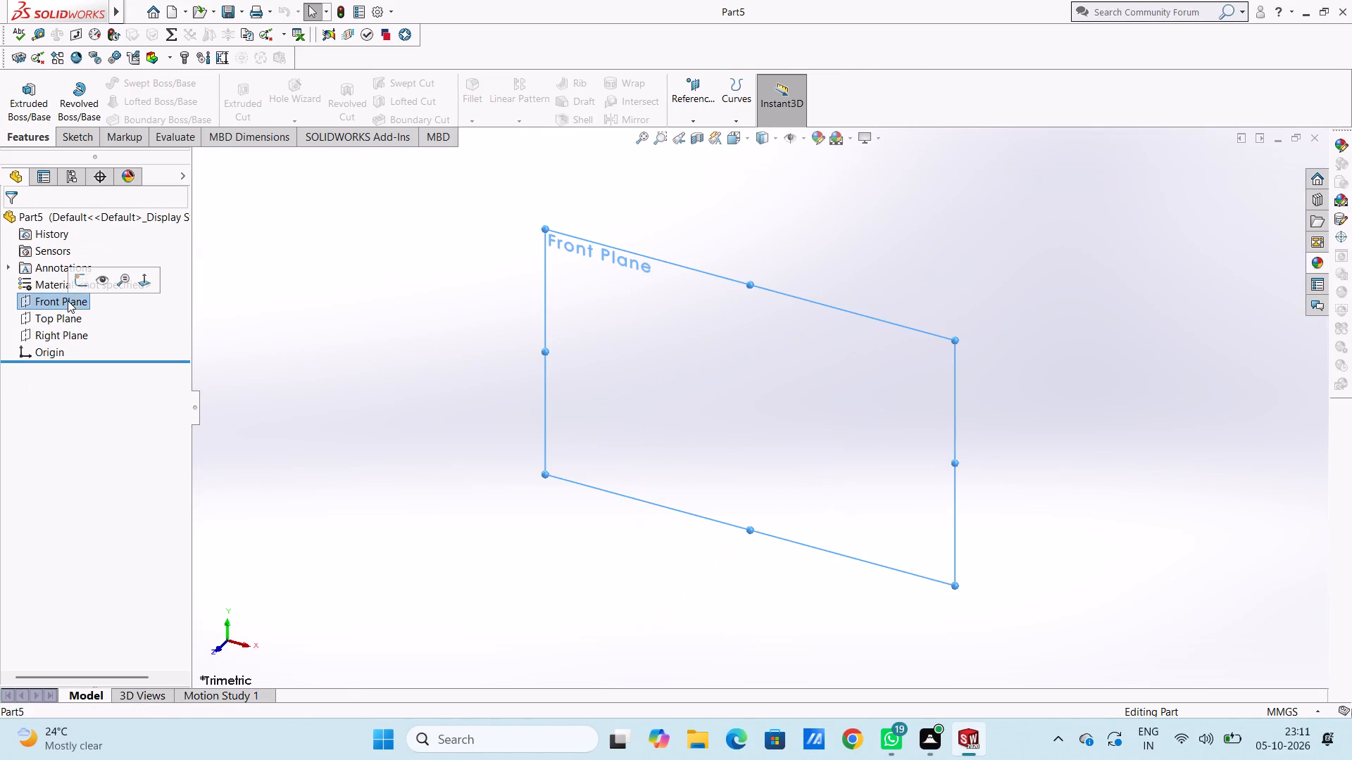
click(82, 286)
click(375, 385)
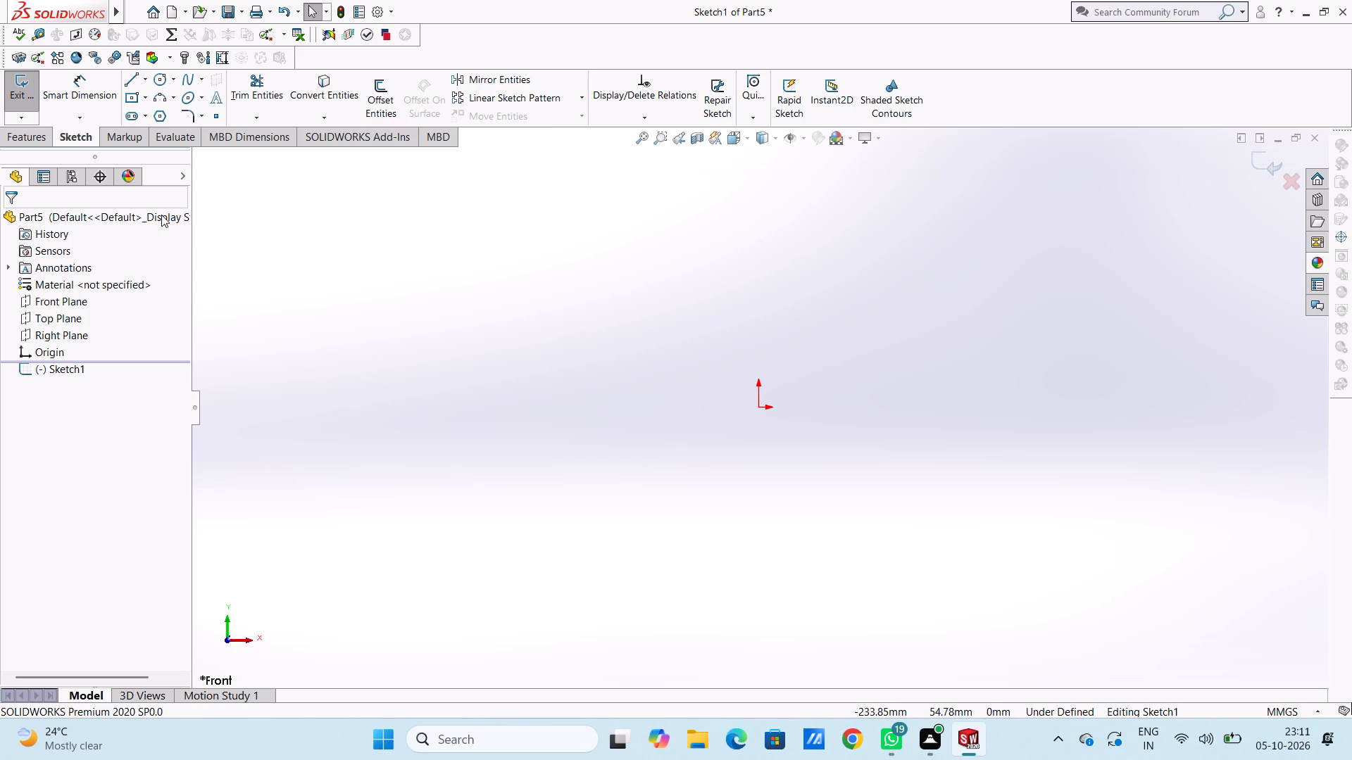
Sketch a horizontal midpoint line centred on the origin with a half-length of 30 mm.
click(140, 84)
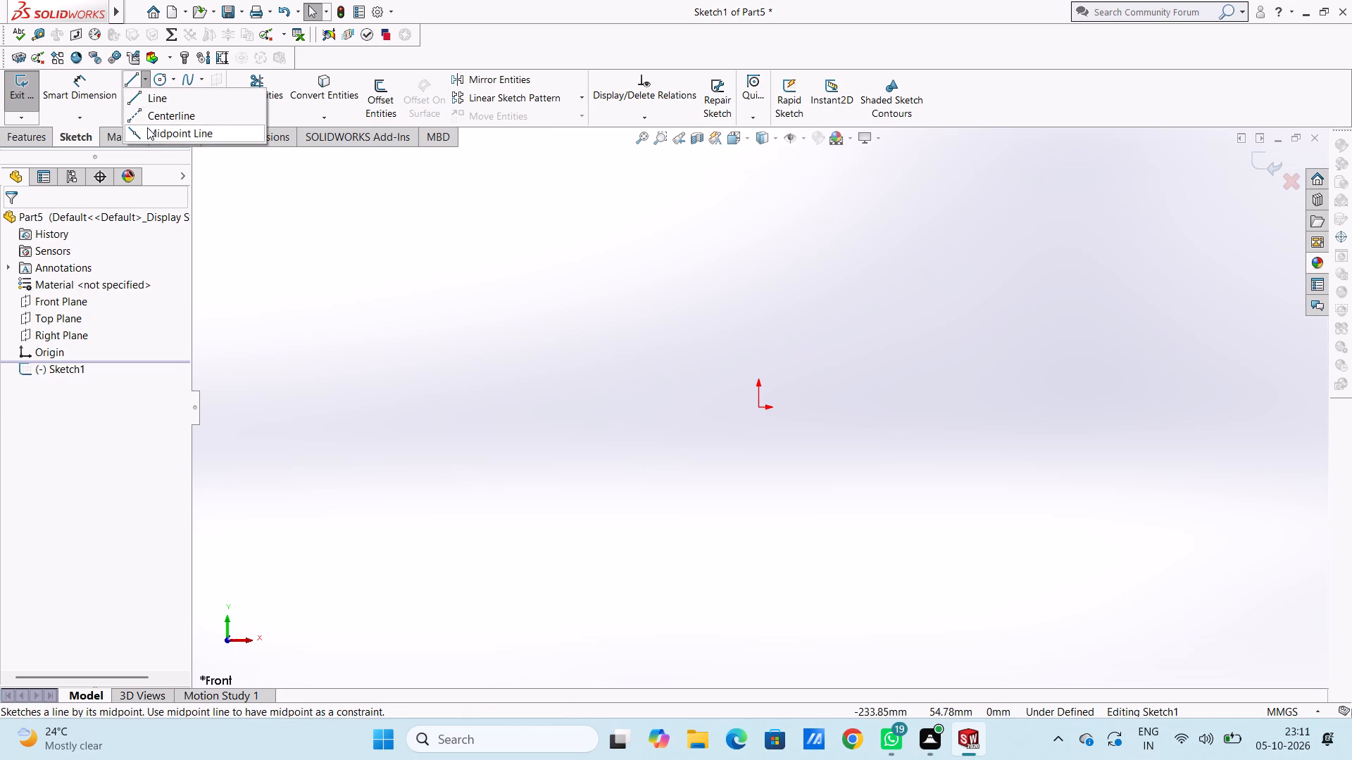
click(149, 133)
click(758, 410)
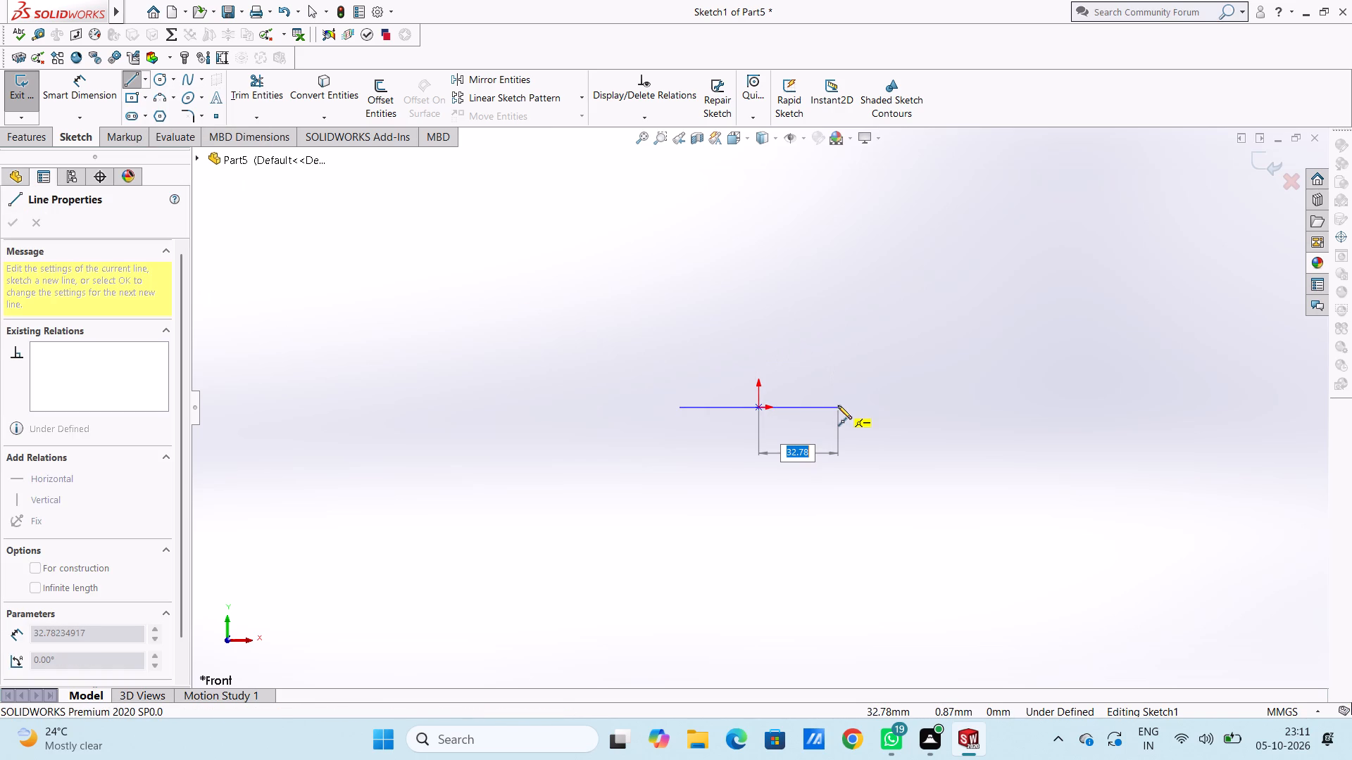
text(30)
key(Return)
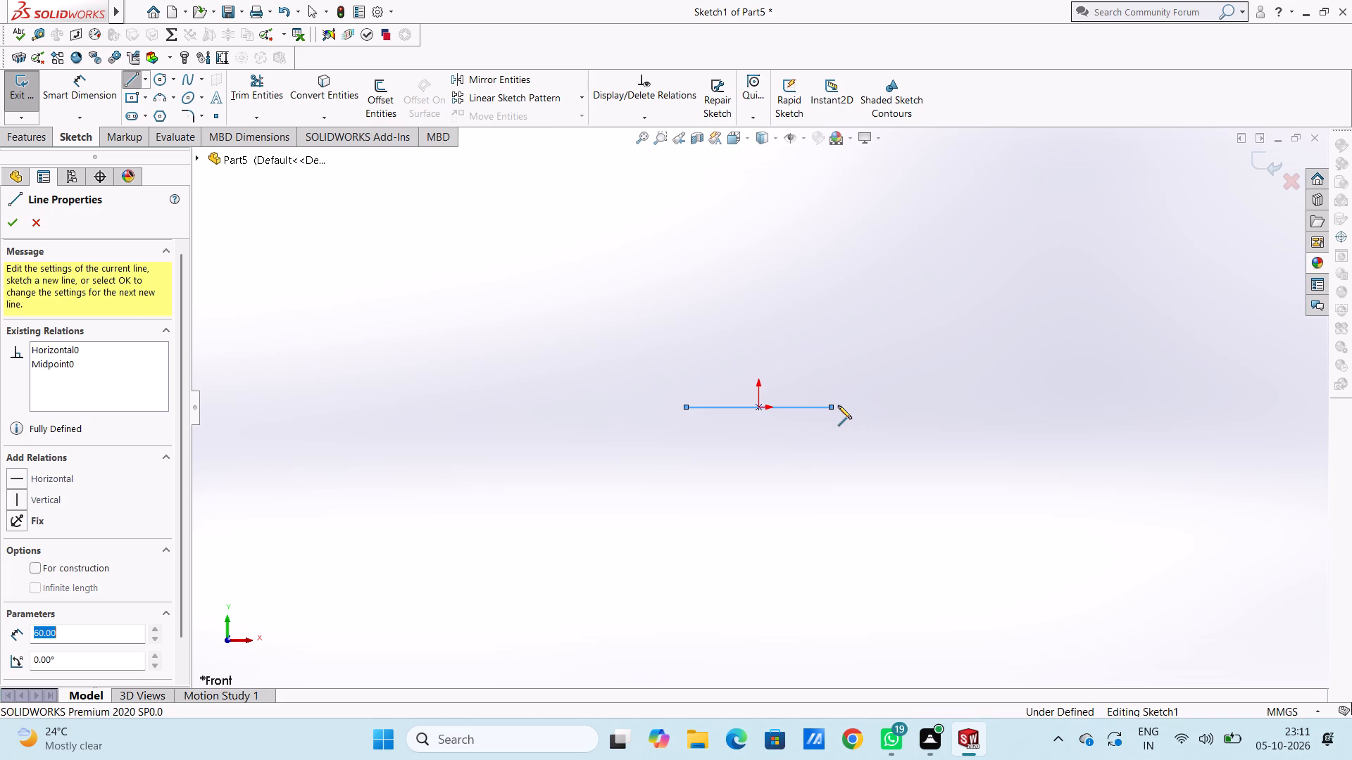
key(Escape)
key(Escape)
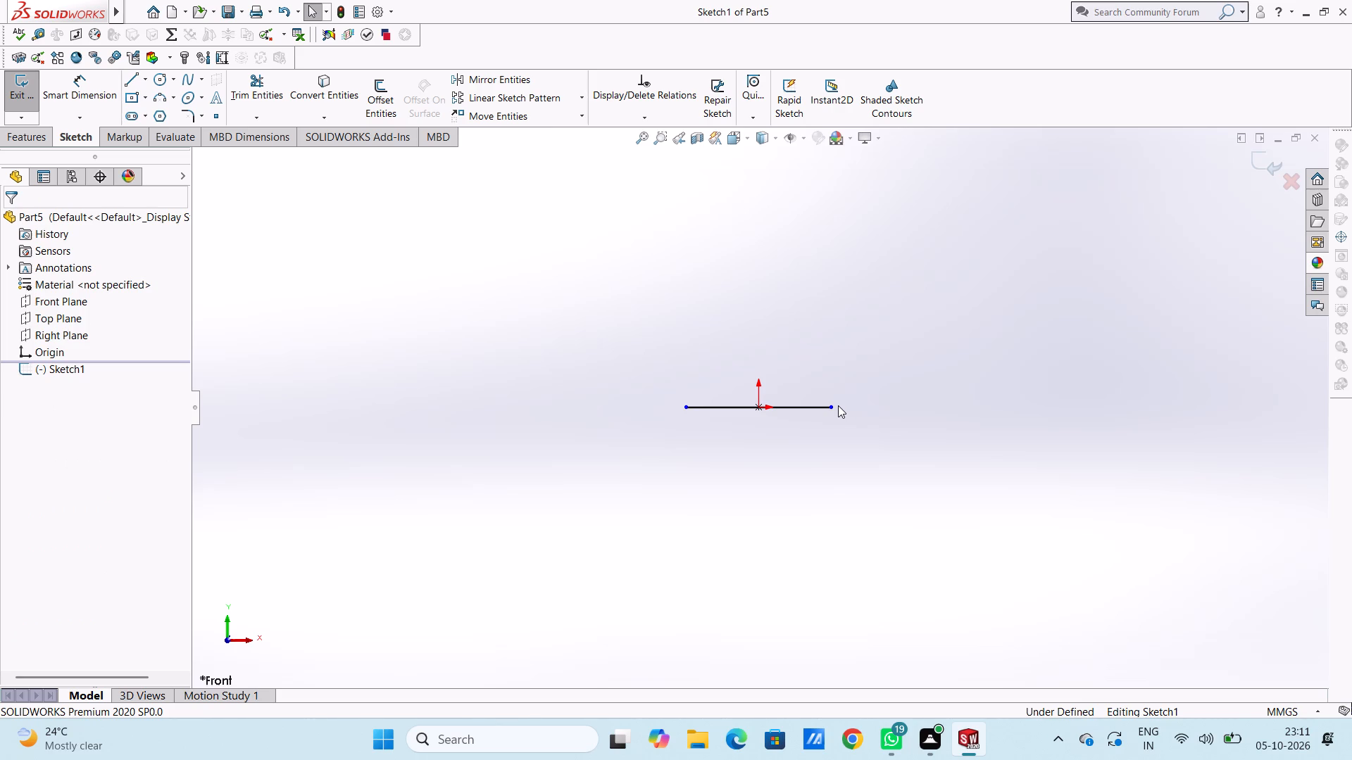
Dimension the distance from the line's left endpoint to the origin as 20 mm.
click(75, 97)
click(688, 408)
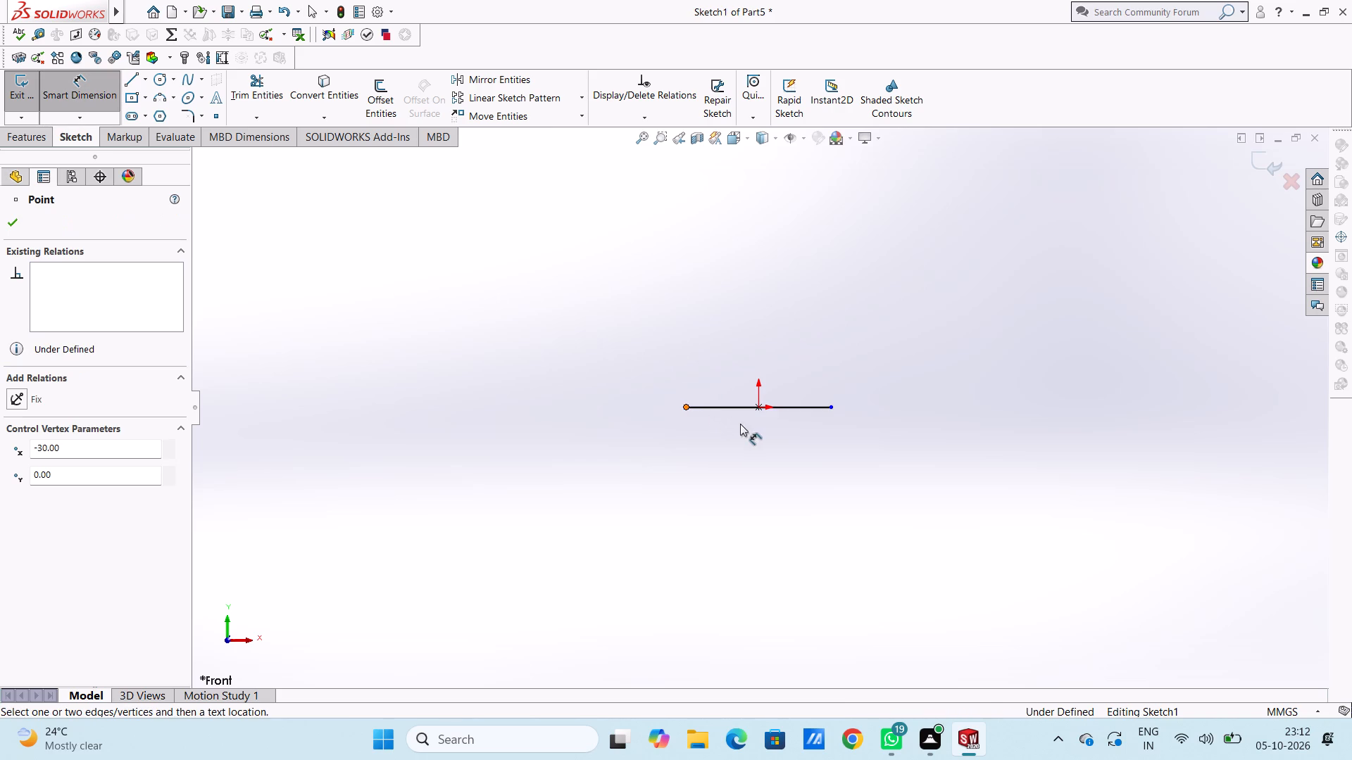
click(759, 407)
click(736, 510)
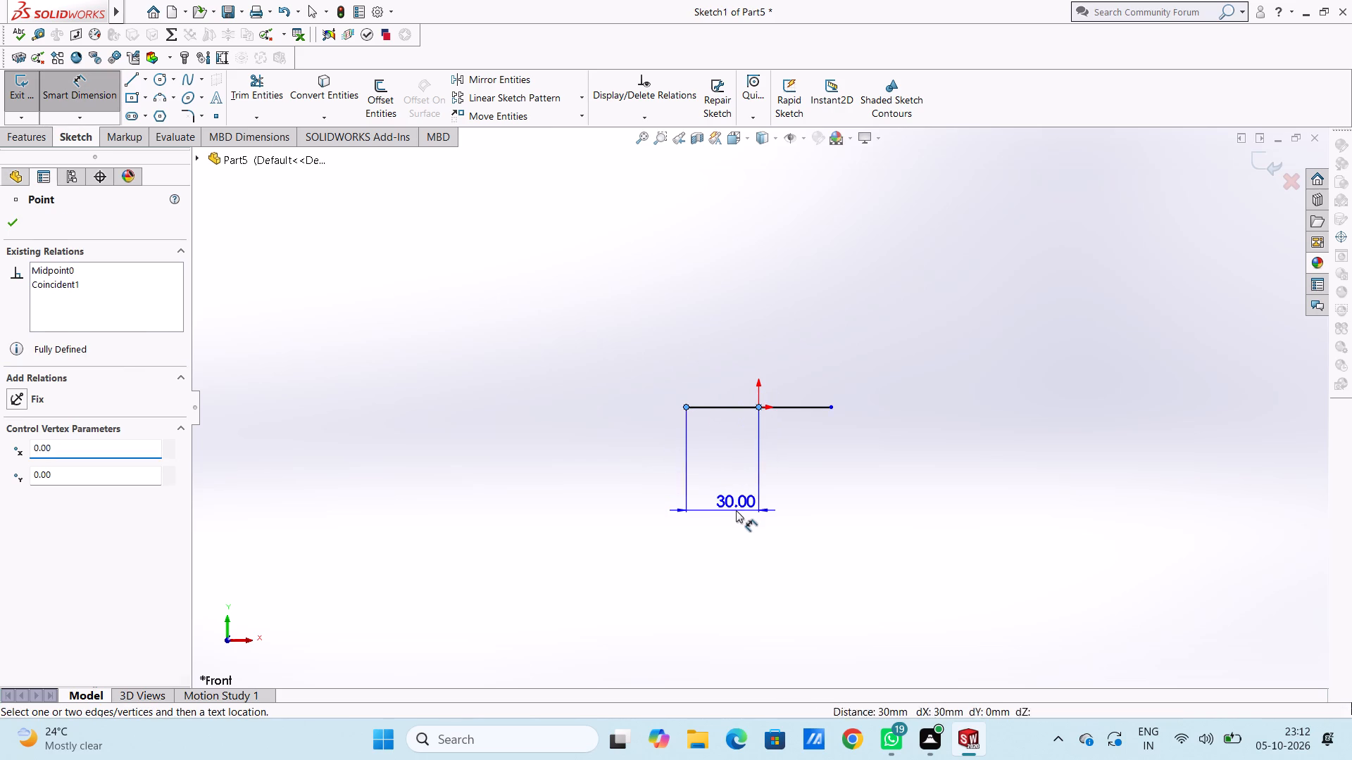
text(20)
key(Return)
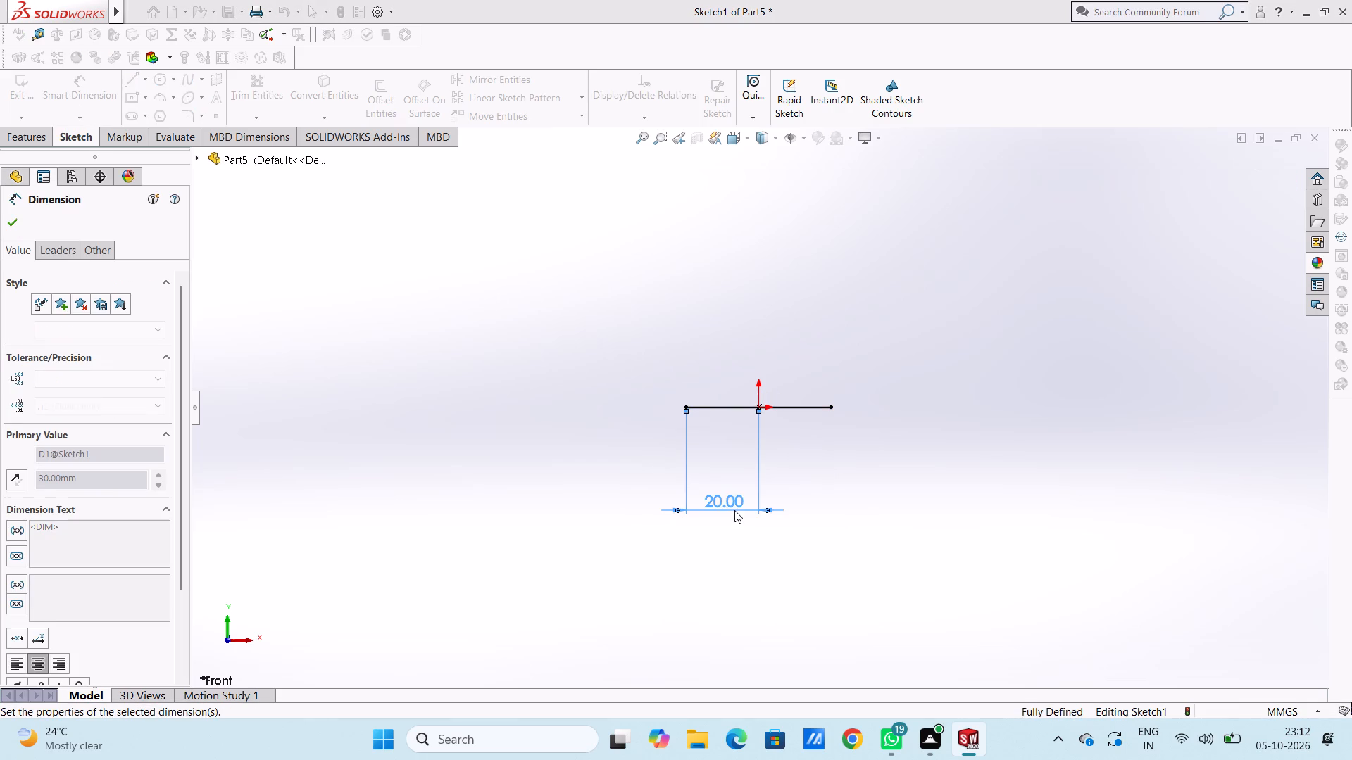
click(733, 457)
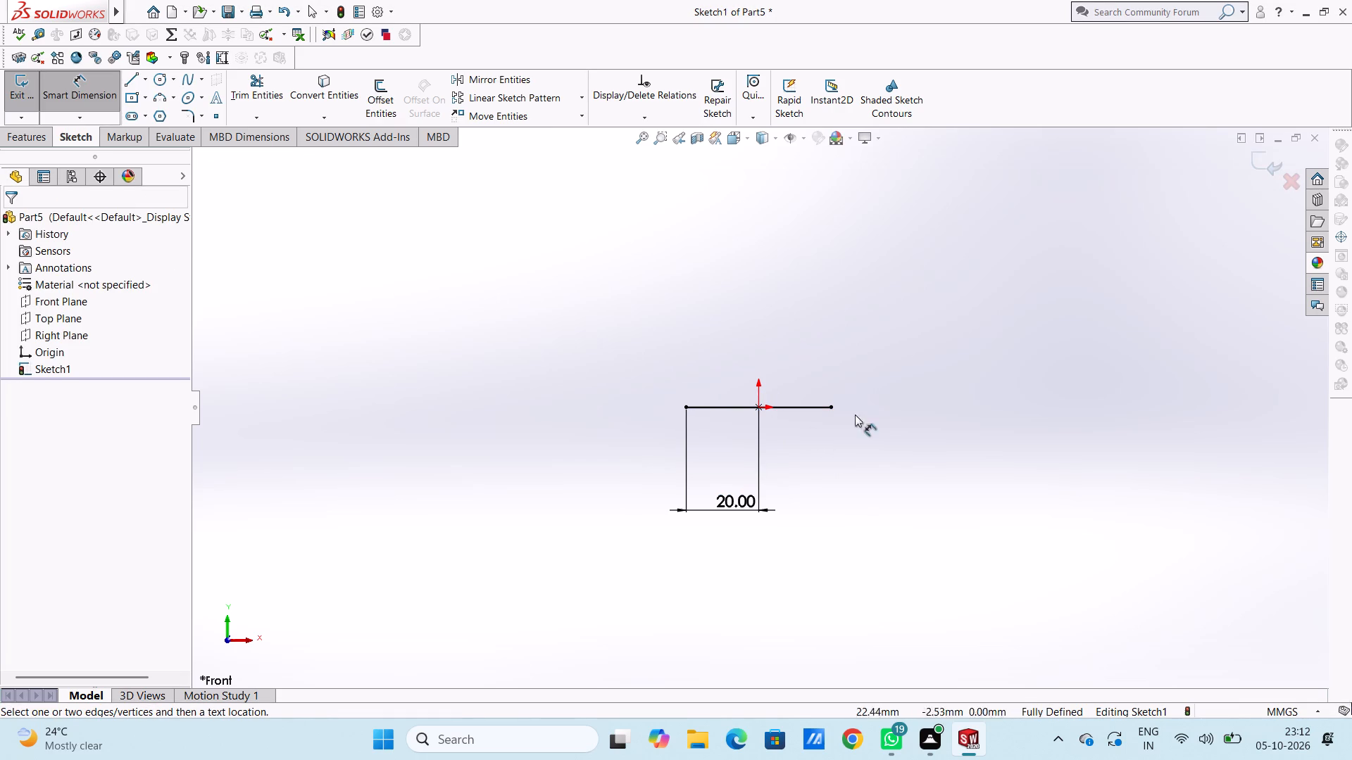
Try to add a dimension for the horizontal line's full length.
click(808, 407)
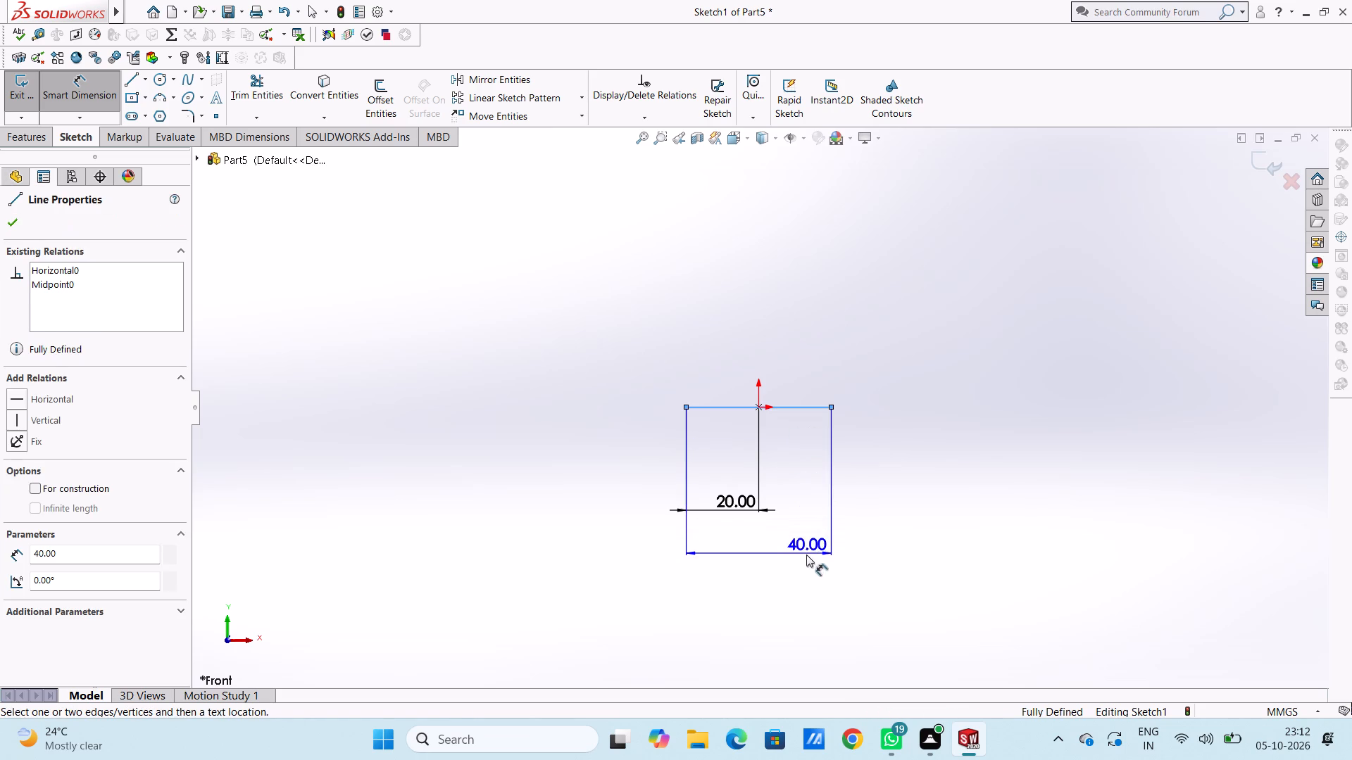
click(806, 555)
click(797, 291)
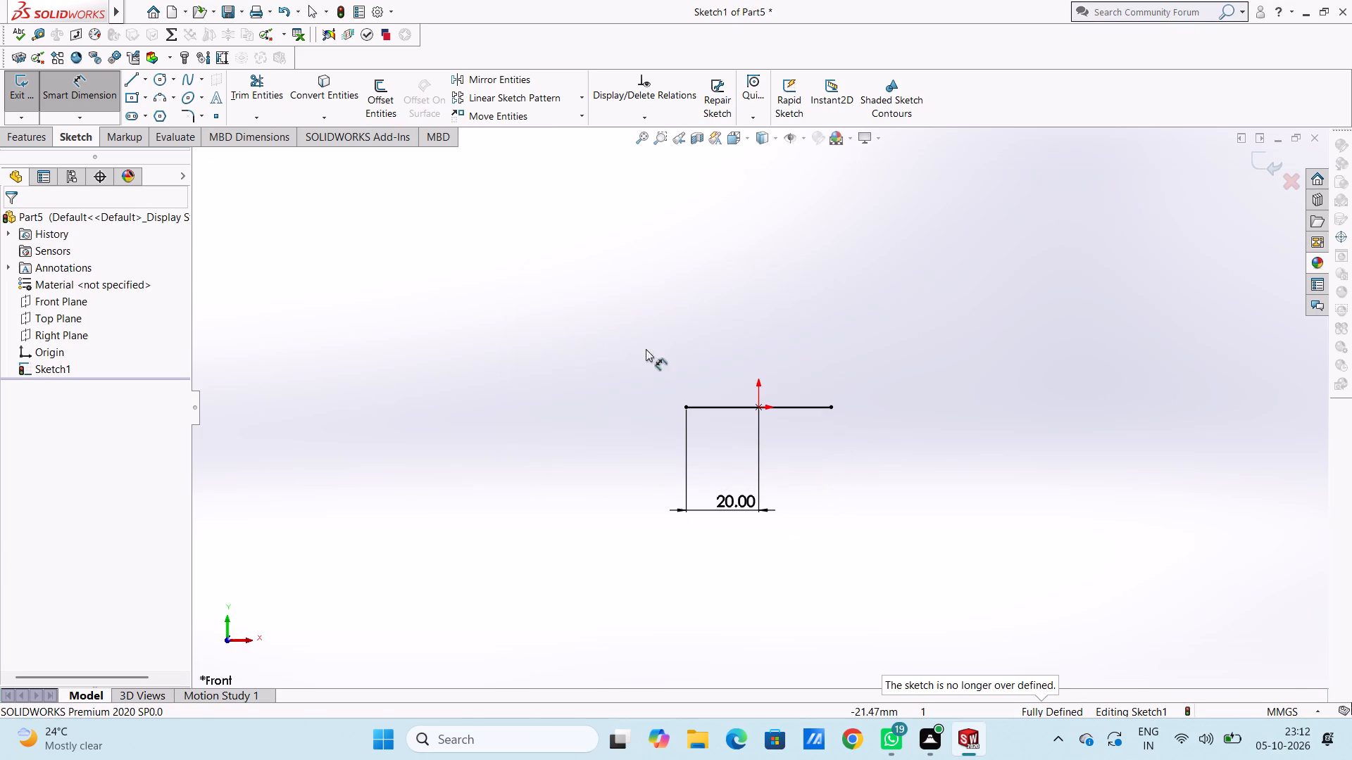
Draw the outer profile from the line's left end: 22.5 mm left, 25 mm up, 85 mm right, down to the baseline, and back to its right end.
click(136, 82)
click(686, 411)
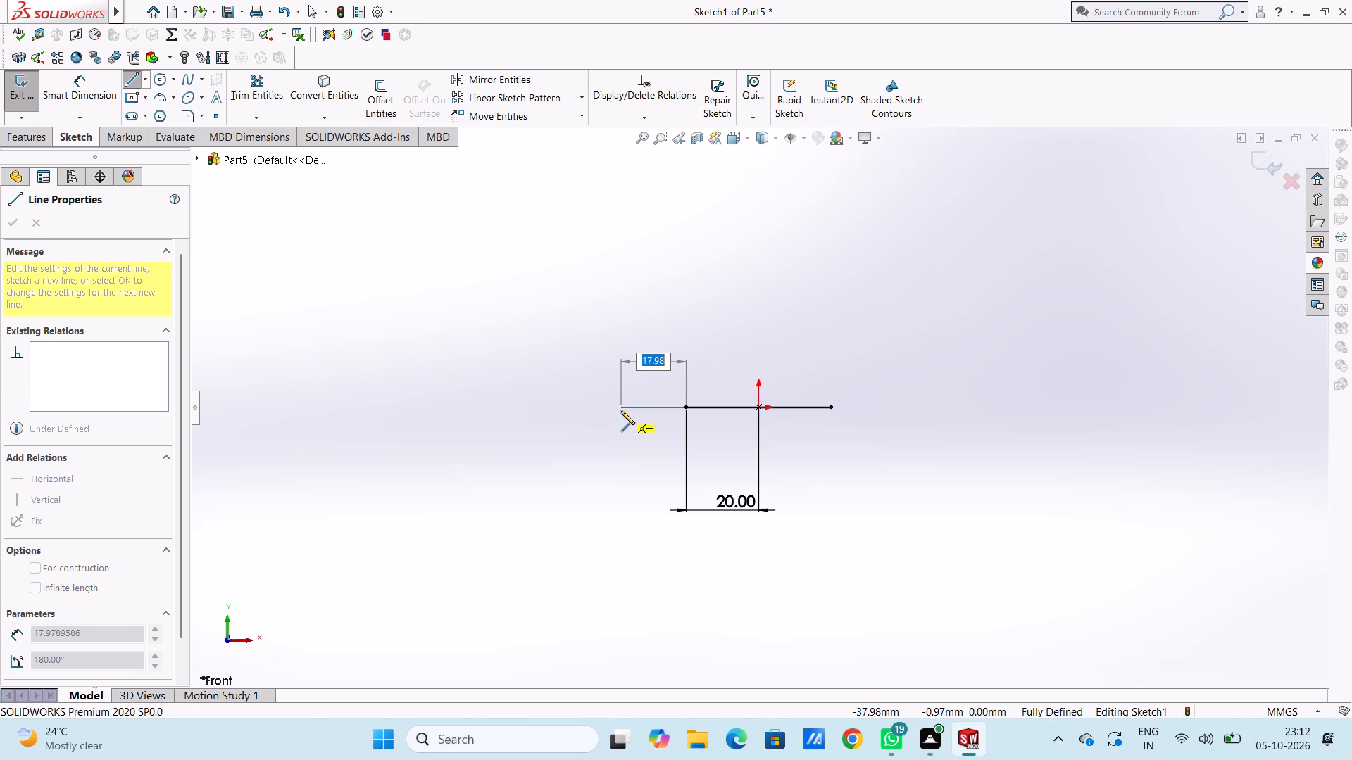
text(22.5)
key(Return)
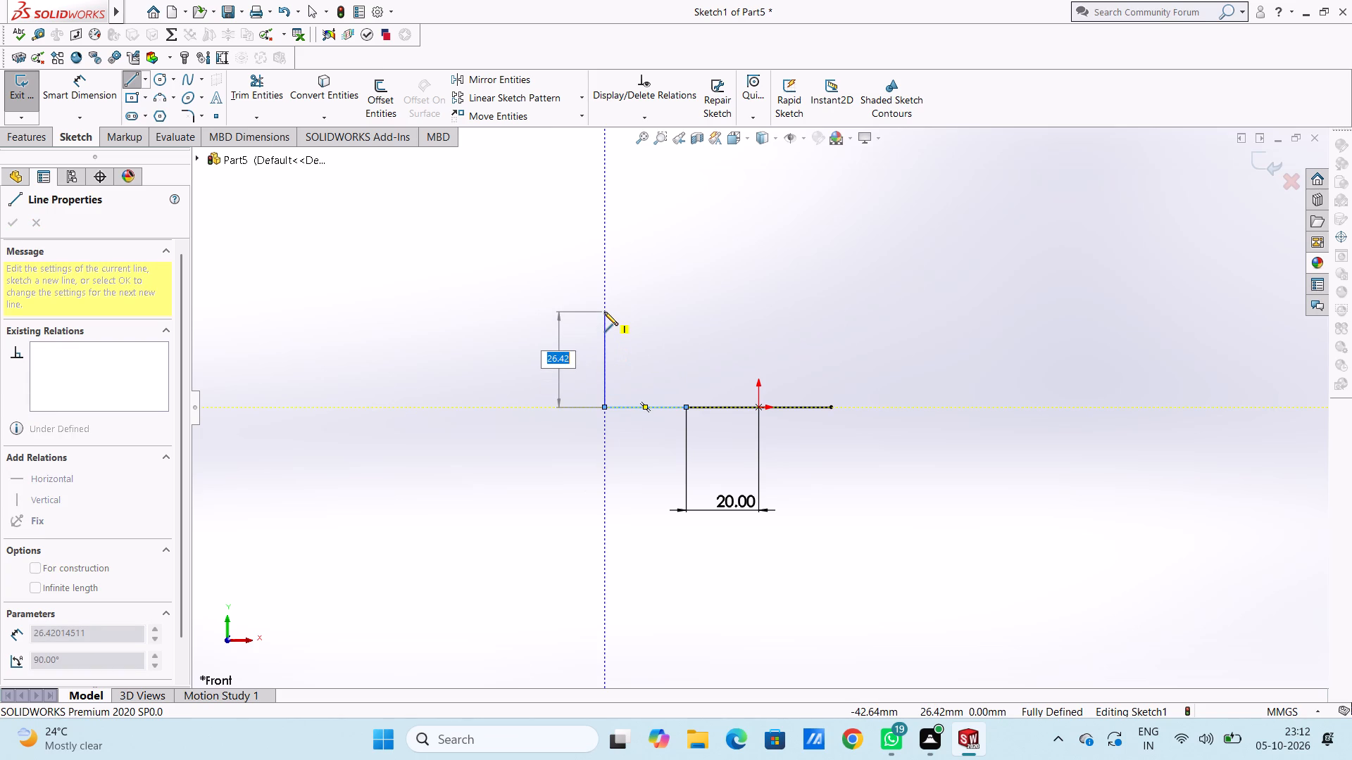
text(25)
key(Return)
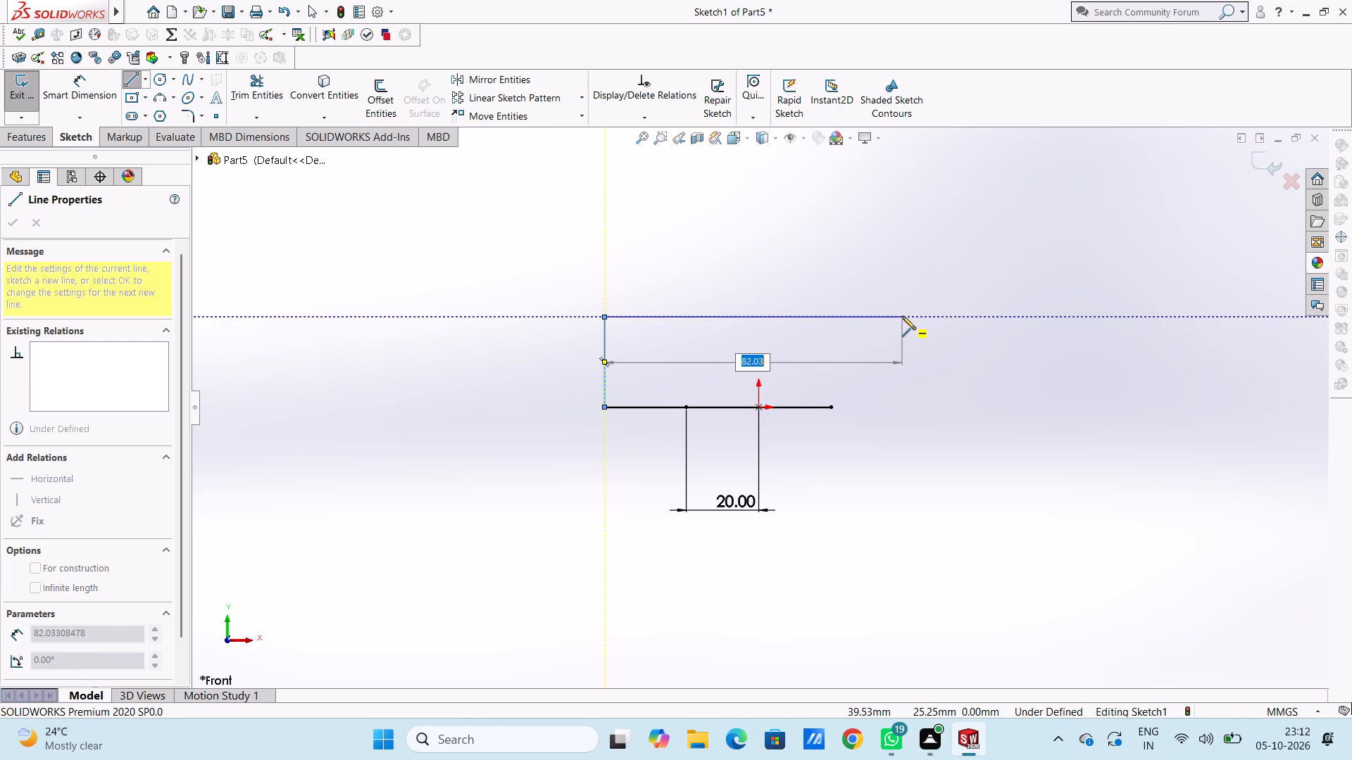
text(85)
key(Return)
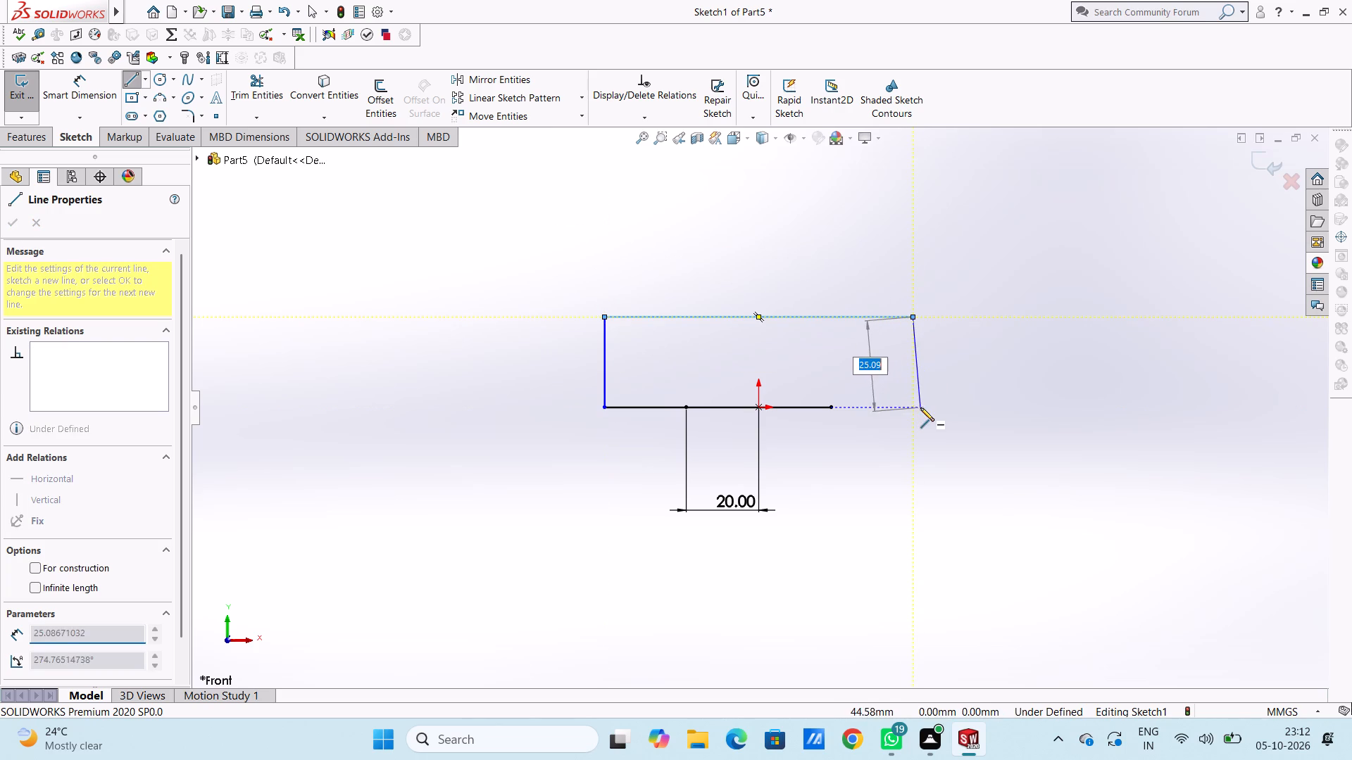
click(913, 408)
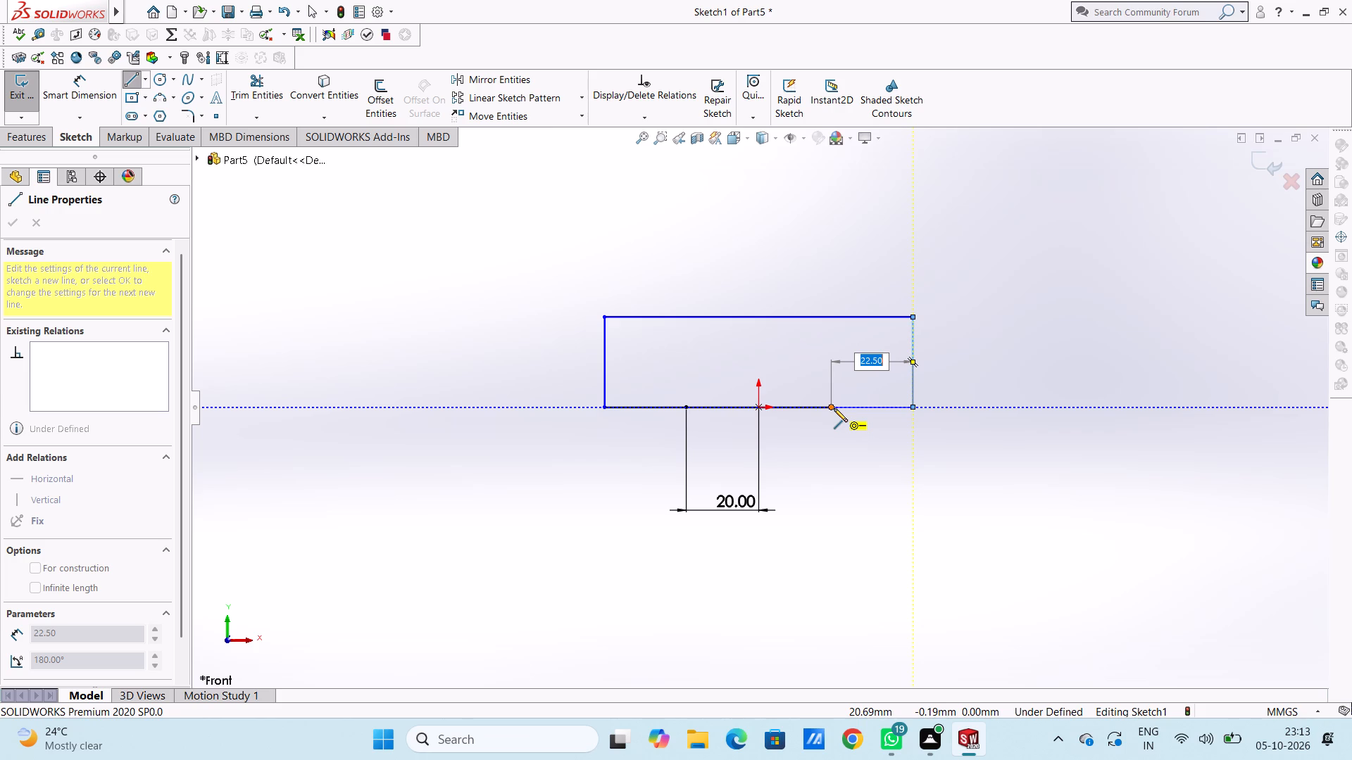
click(834, 408)
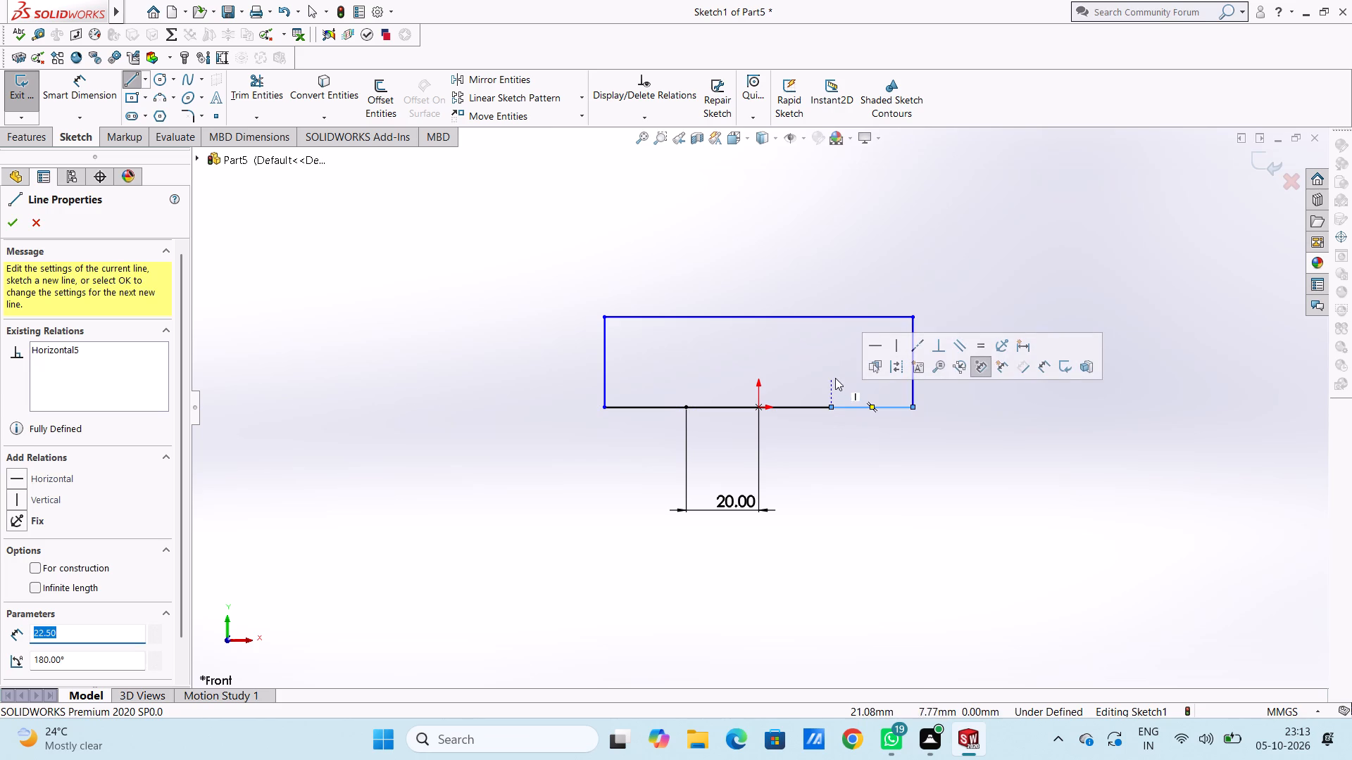
Draw the notch from the base line's right end: 10 mm up, 40 mm left, and down to its left end.
click(830, 405)
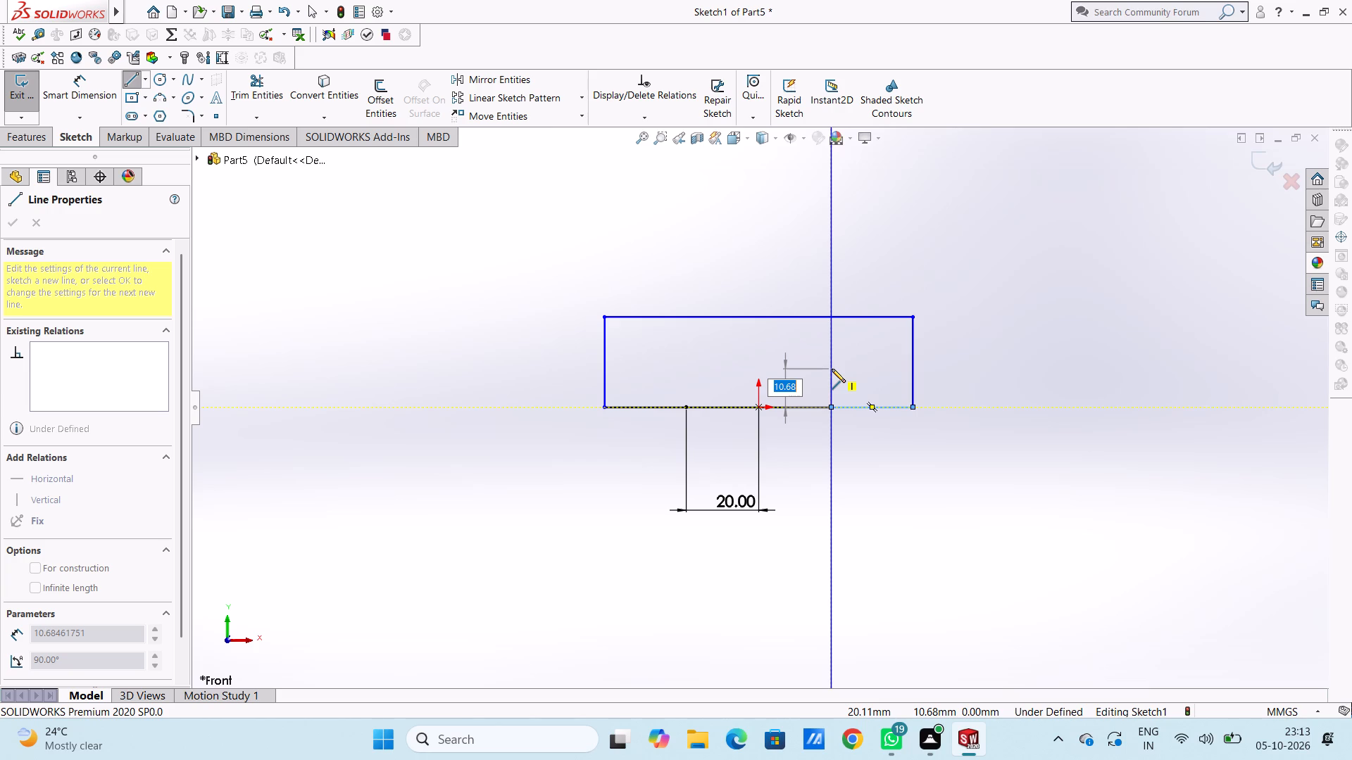
text(10)
key(Return)
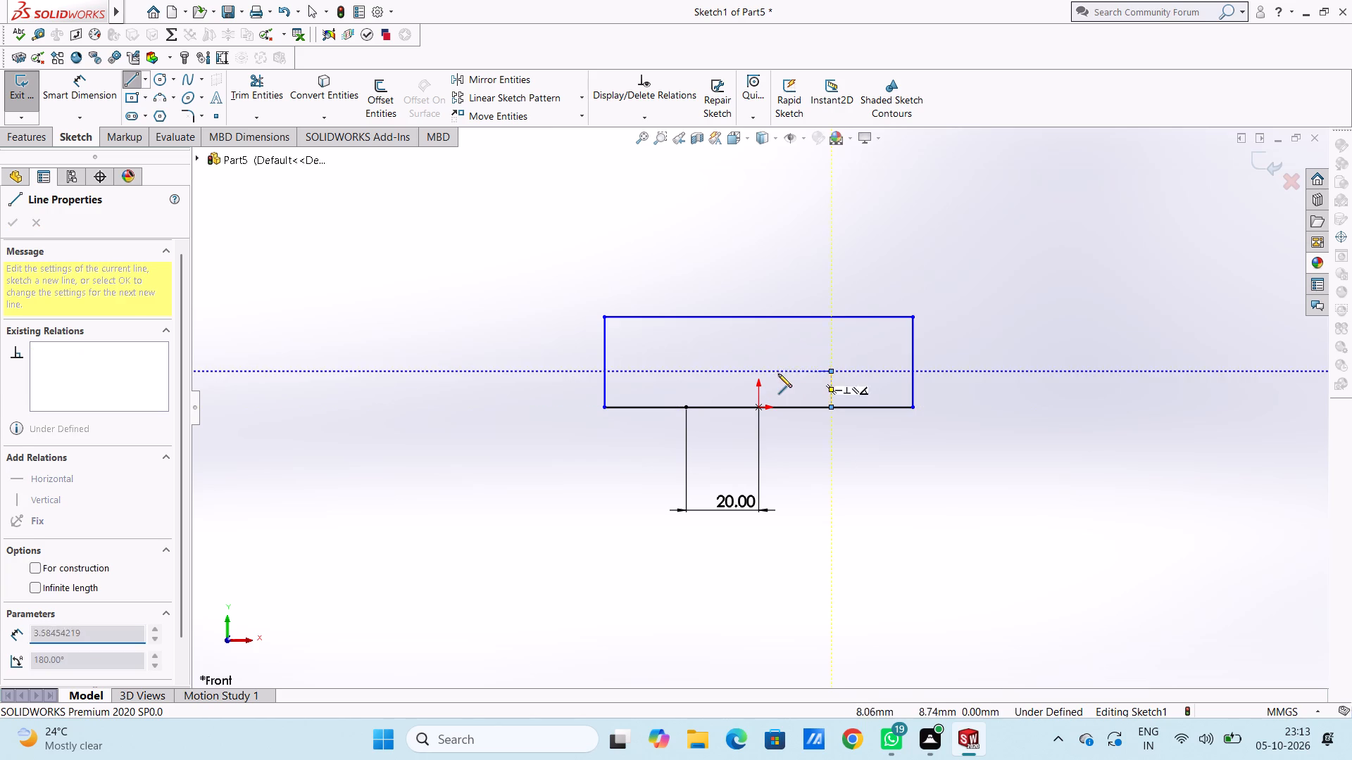
click(685, 373)
click(686, 405)
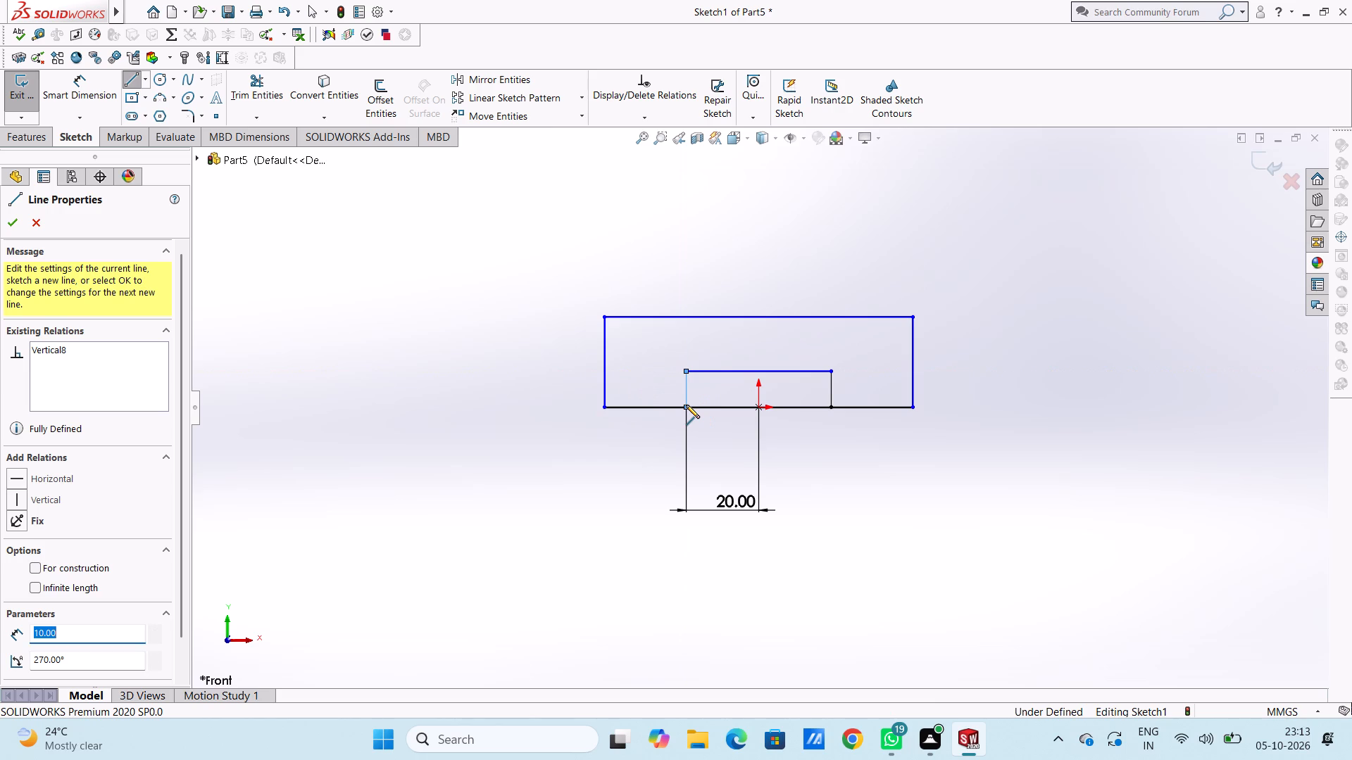
key(Escape)
key(Escape)
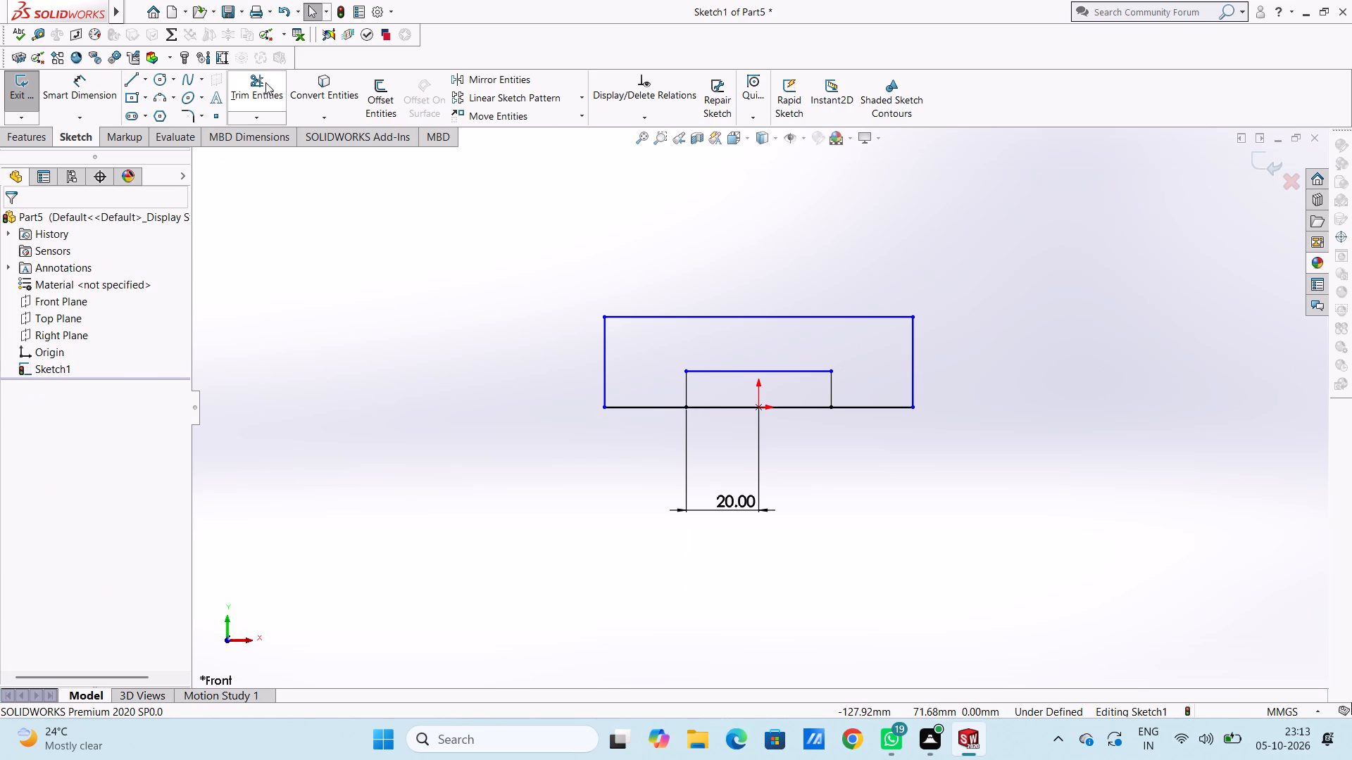
Trim away the base line segment between the two notch legs, accepting the loss of its midpoint relation.
click(265, 81)
double_click(710, 405)
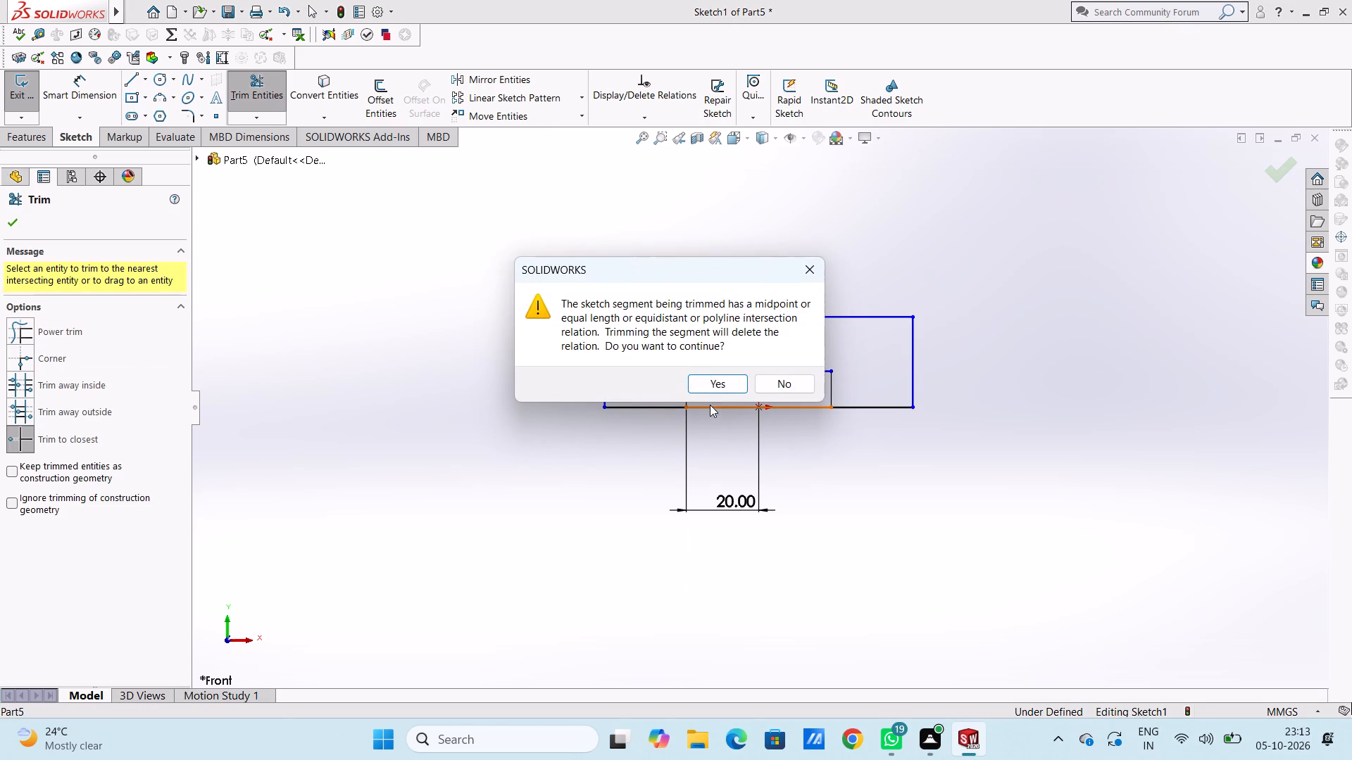
click(713, 381)
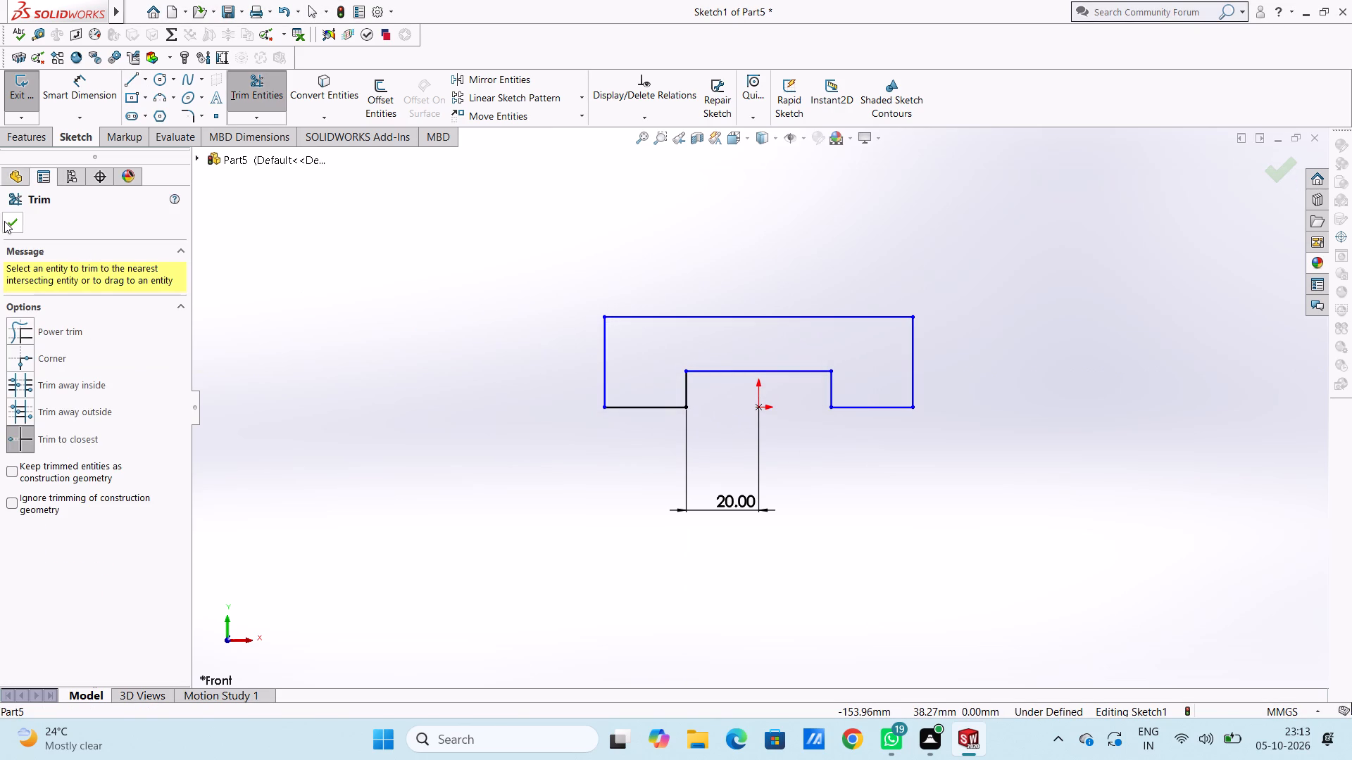
click(7, 221)
Dimension the lengths of the bottom segments on both sides of the notch.
click(82, 98)
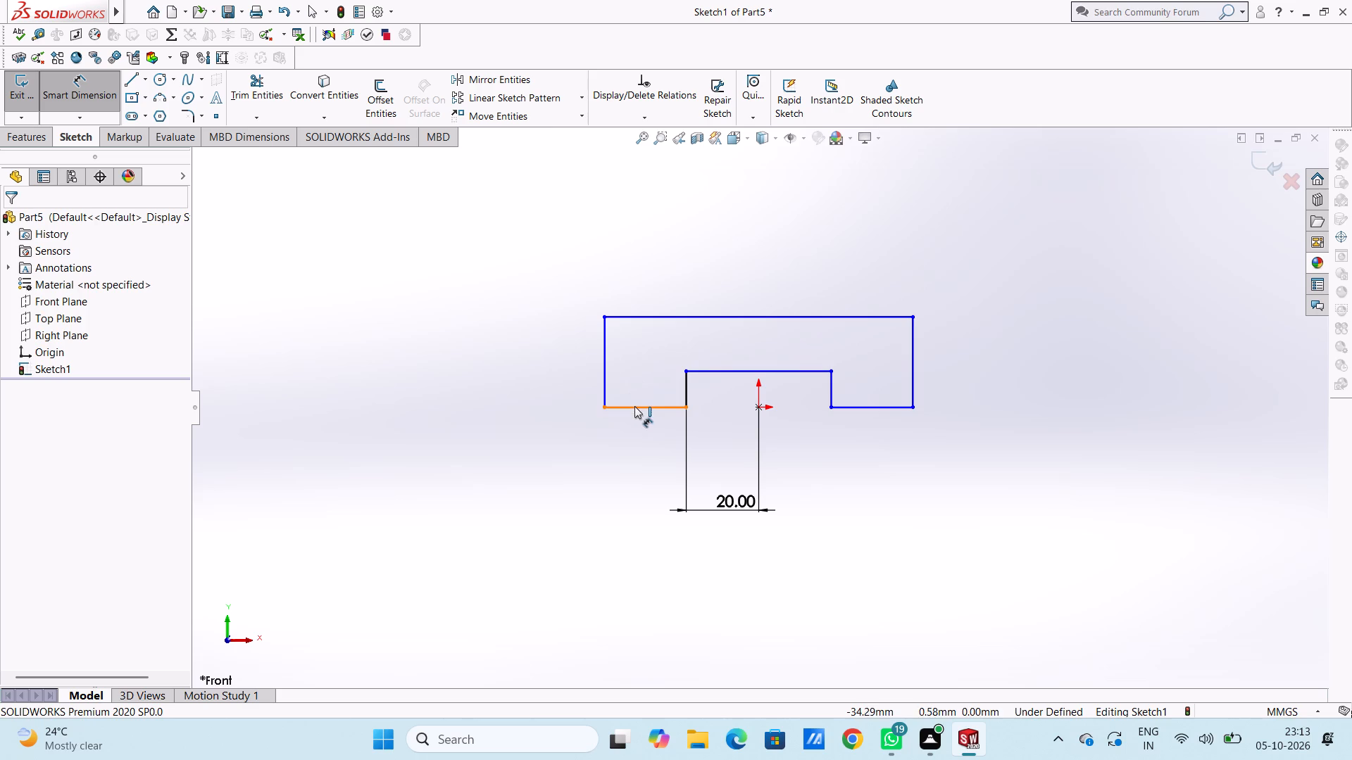
click(634, 406)
click(649, 569)
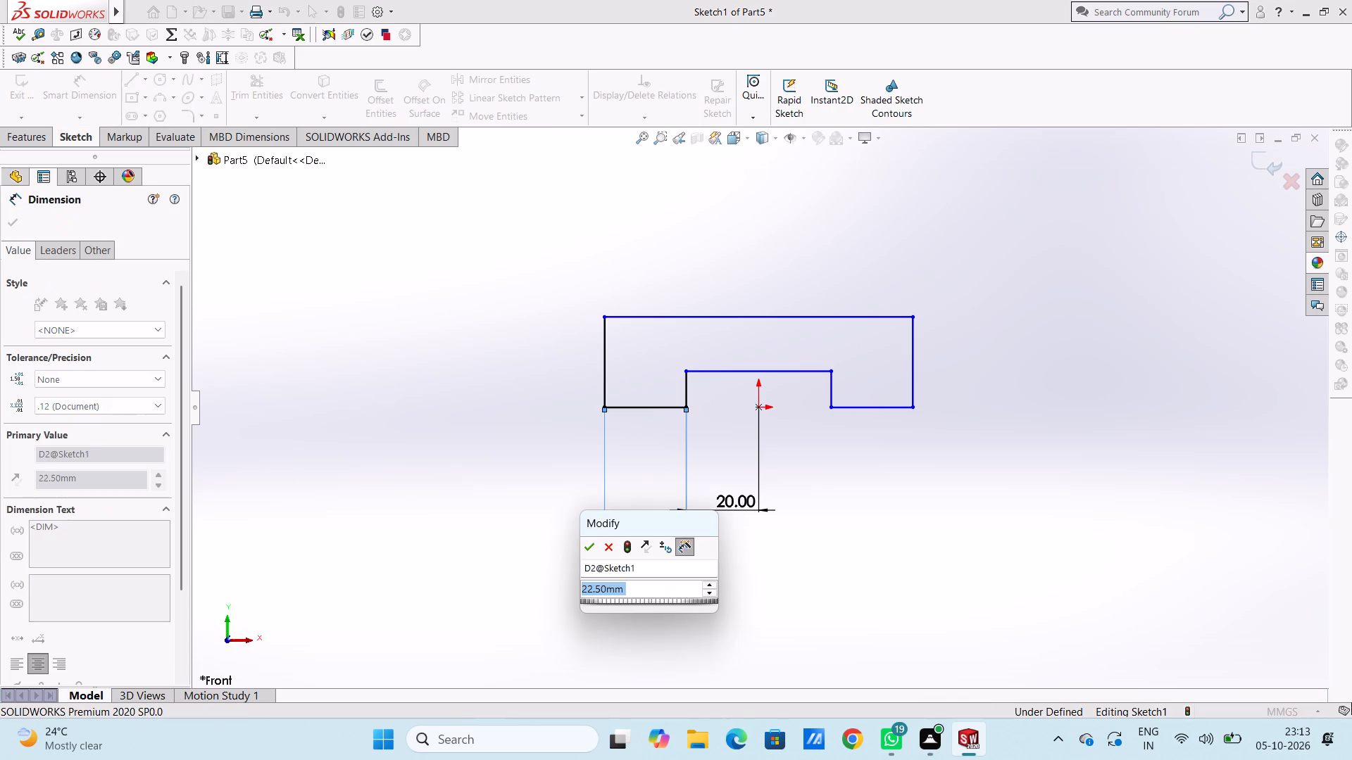
click(592, 550)
click(539, 494)
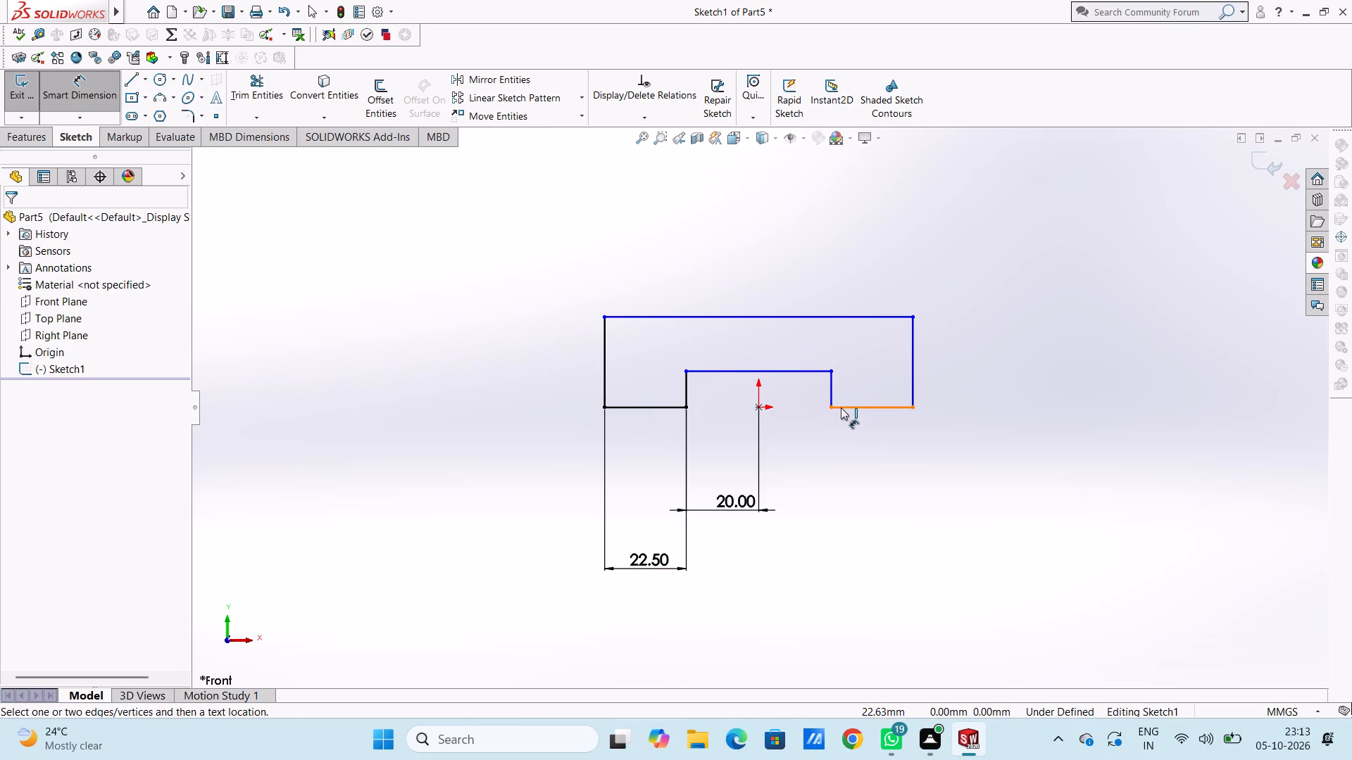
click(841, 407)
click(884, 564)
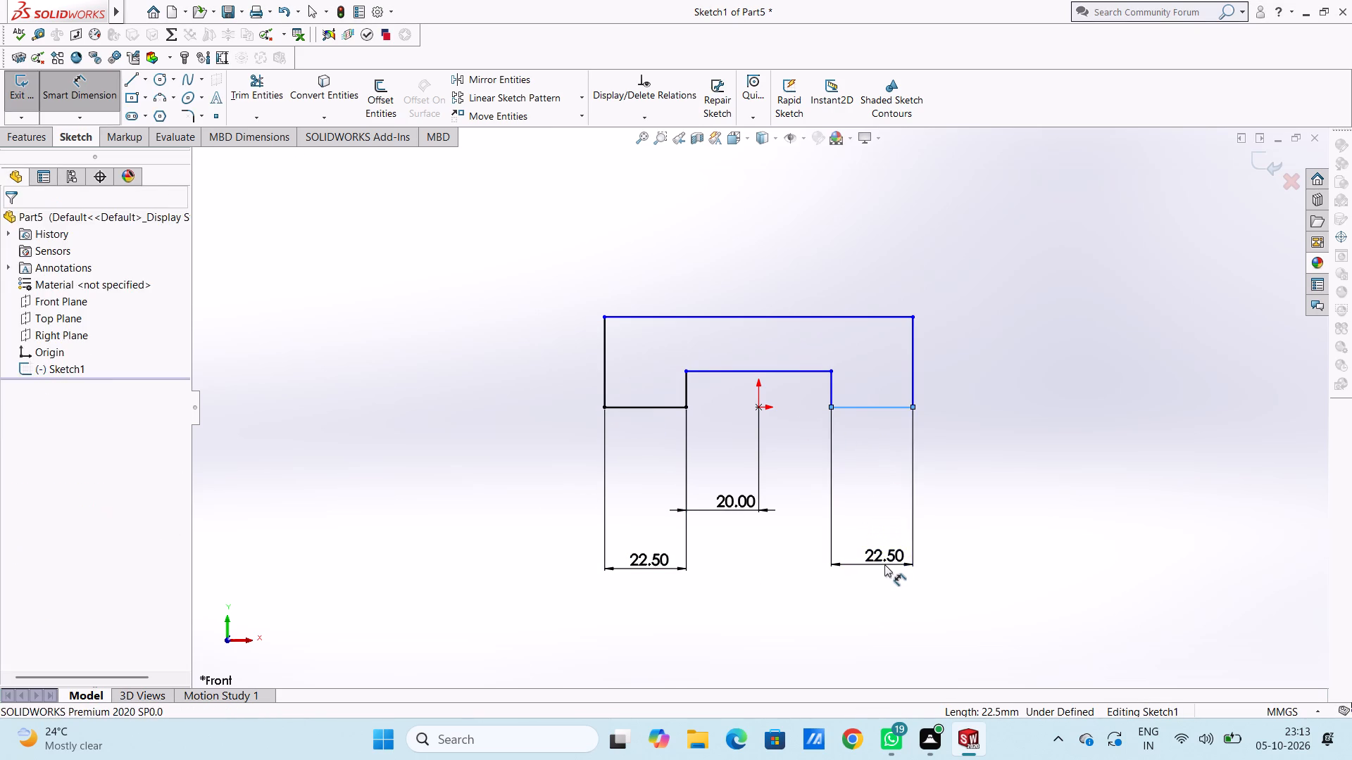
click(823, 546)
click(798, 452)
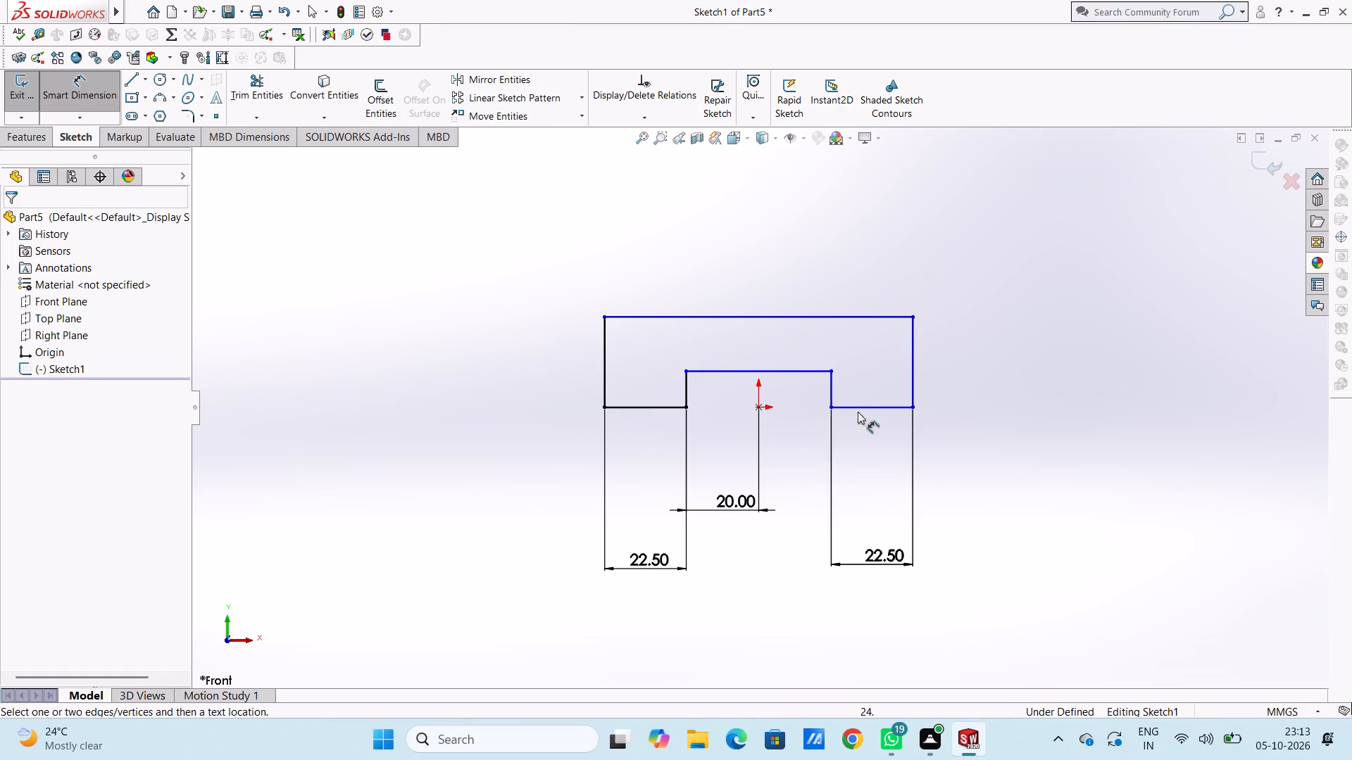
Dimension the height of the profile's right vertical edge.
click(913, 371)
click(1122, 385)
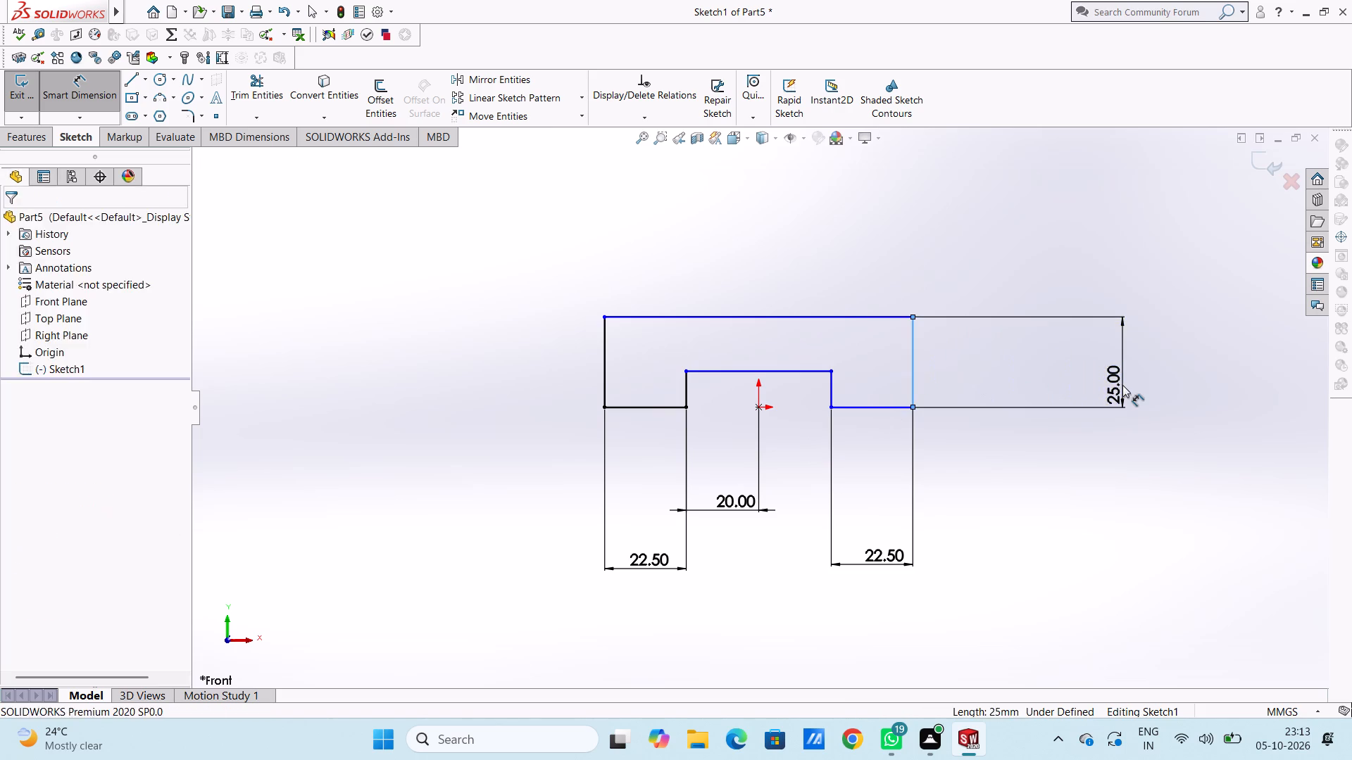
click(1063, 360)
click(1001, 370)
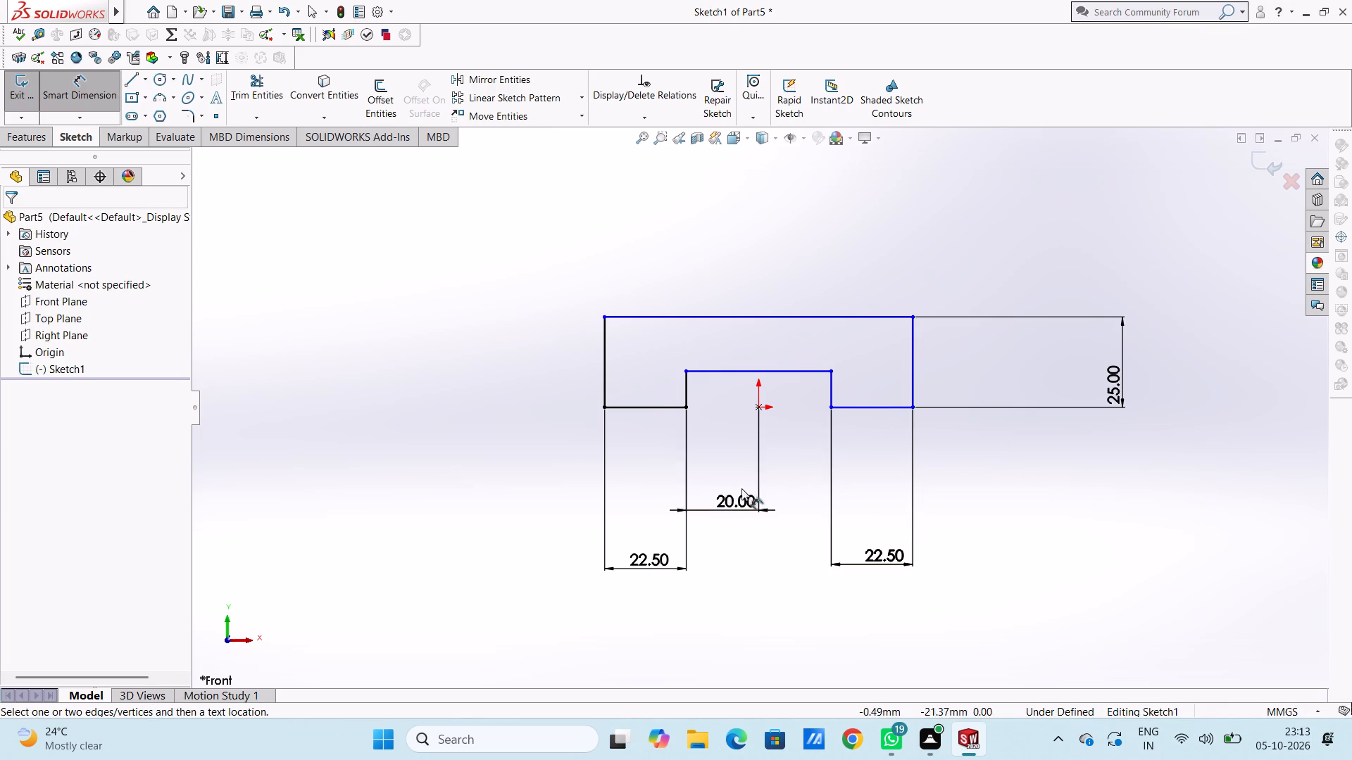
Delete the 20 mm dimension between the notch's left leg and the origin.
click(741, 512)
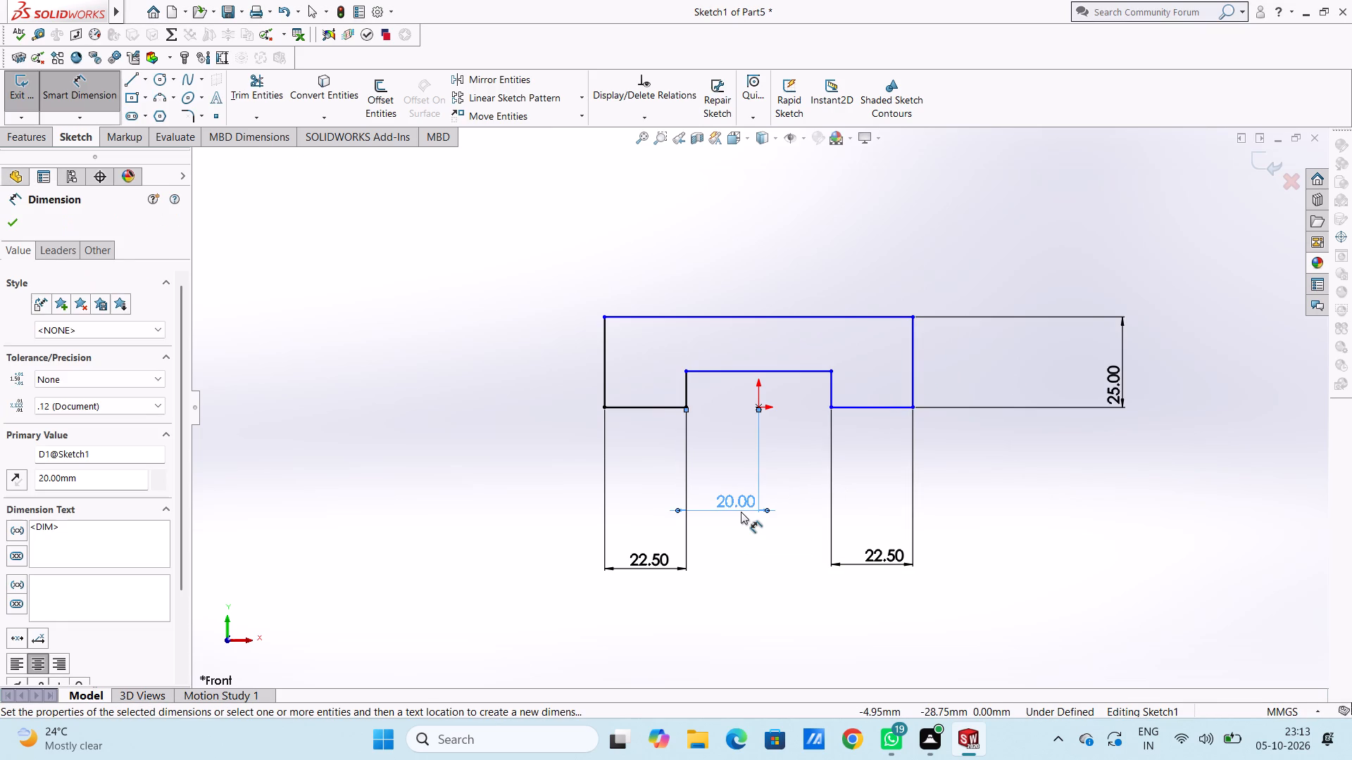
key(Delete)
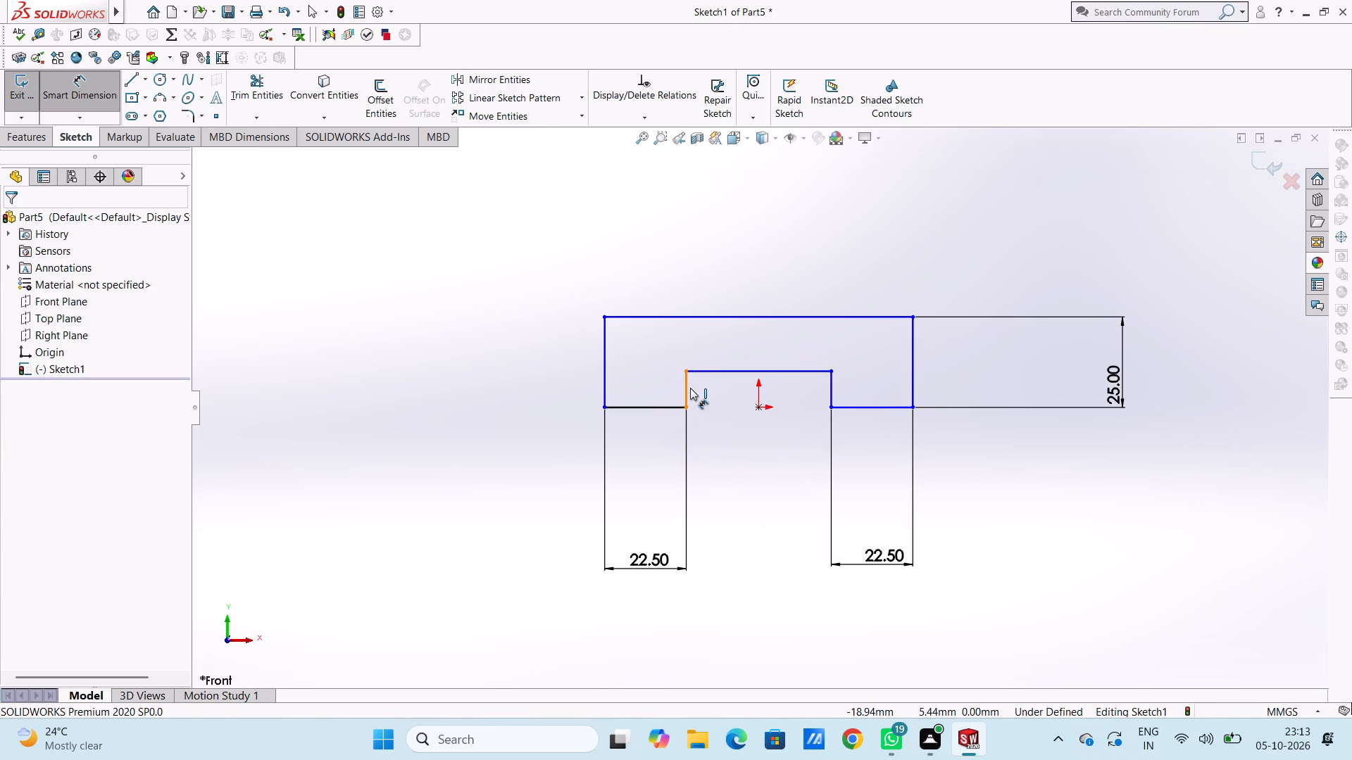
Dimension the notch's width between its two vertical legs and the height of its top edge above the origin.
click(690, 388)
click(832, 391)
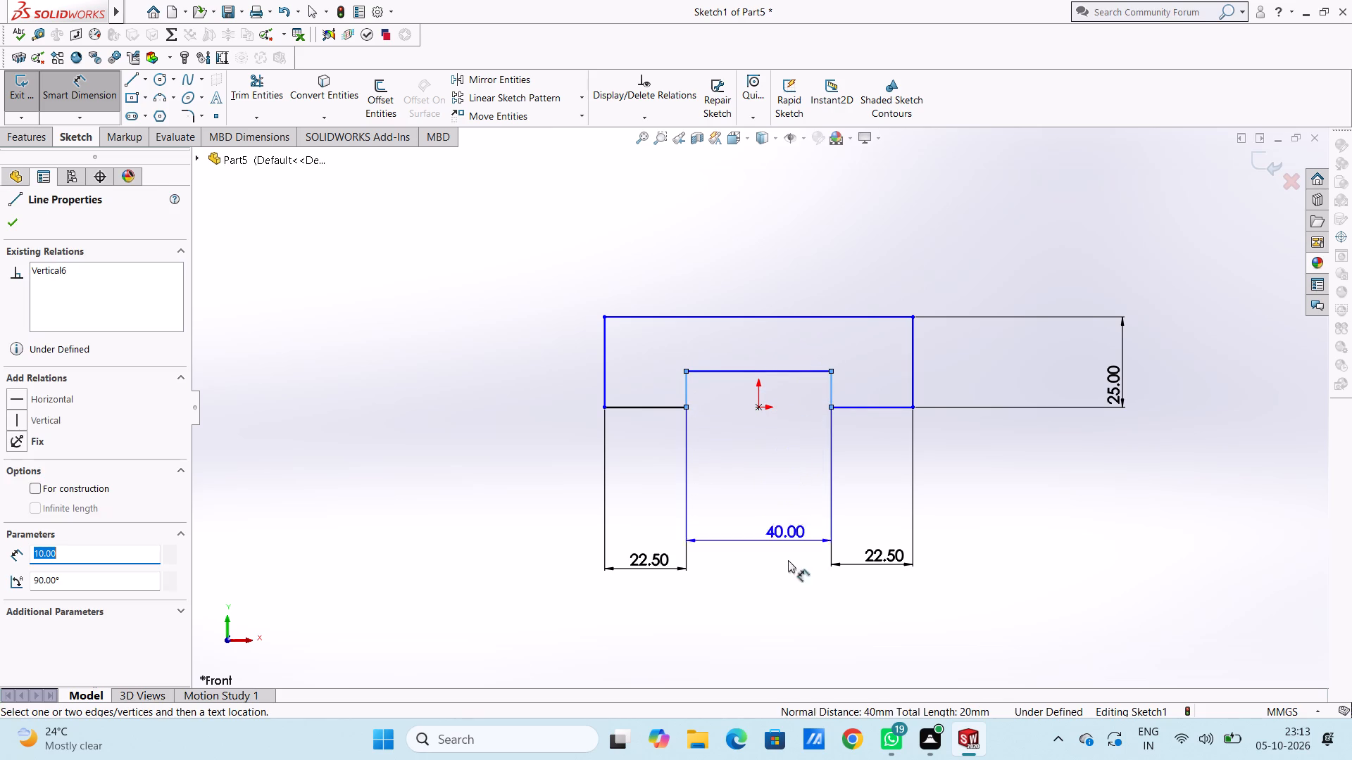
click(790, 570)
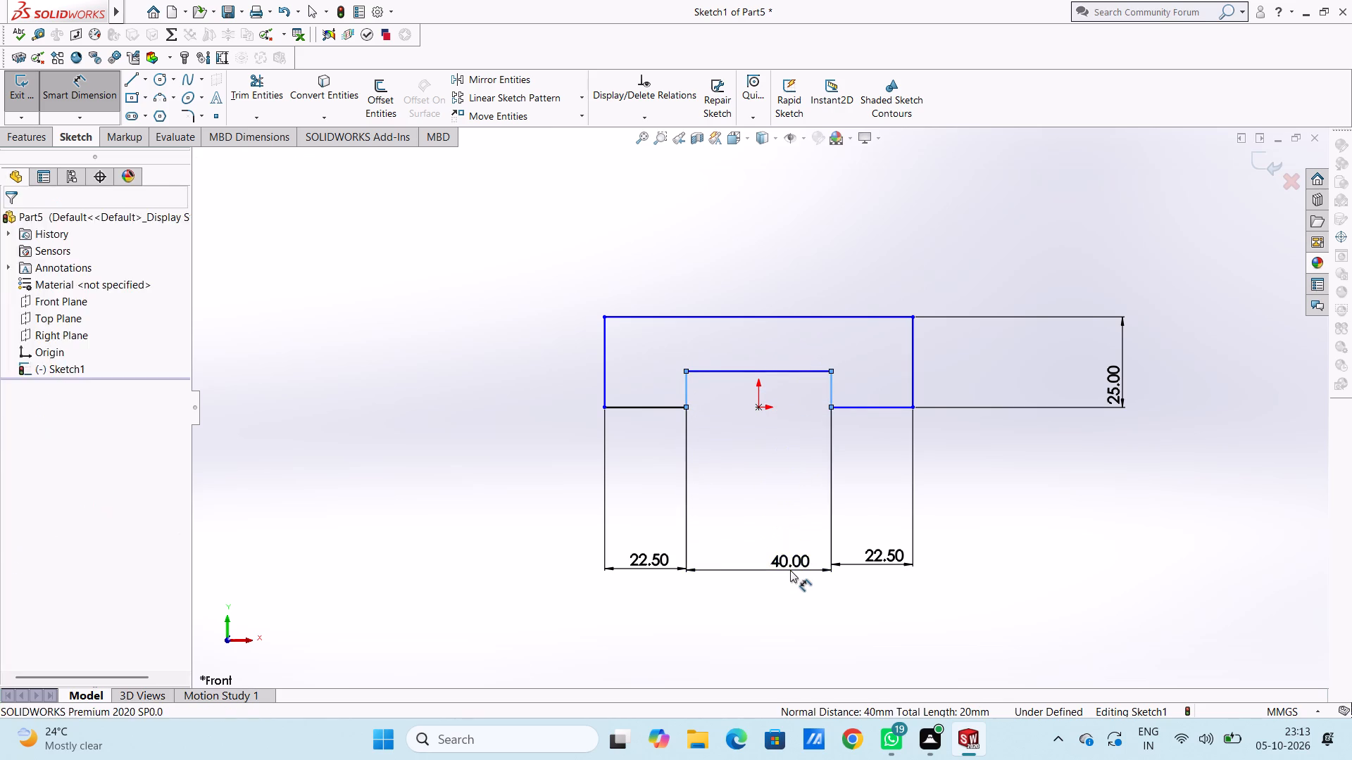
click(737, 552)
click(730, 498)
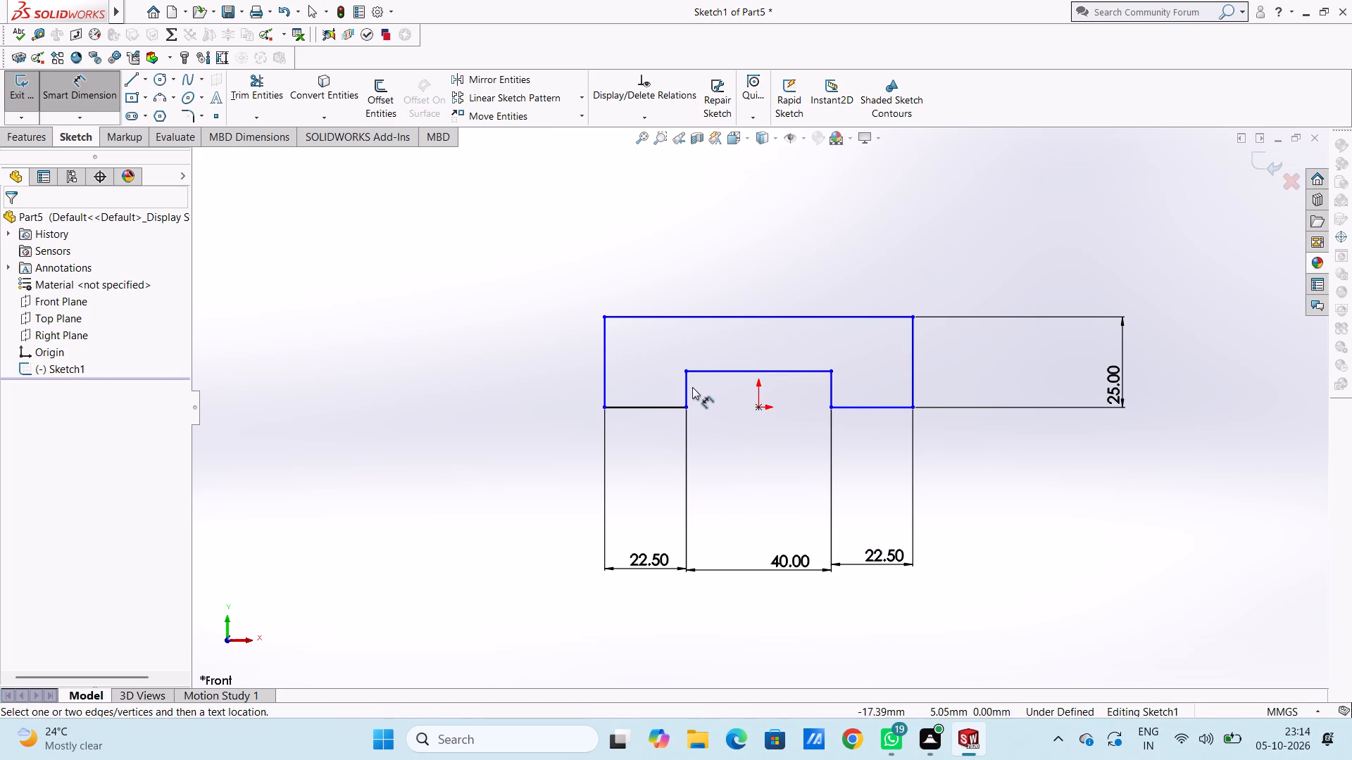
click(760, 406)
click(756, 372)
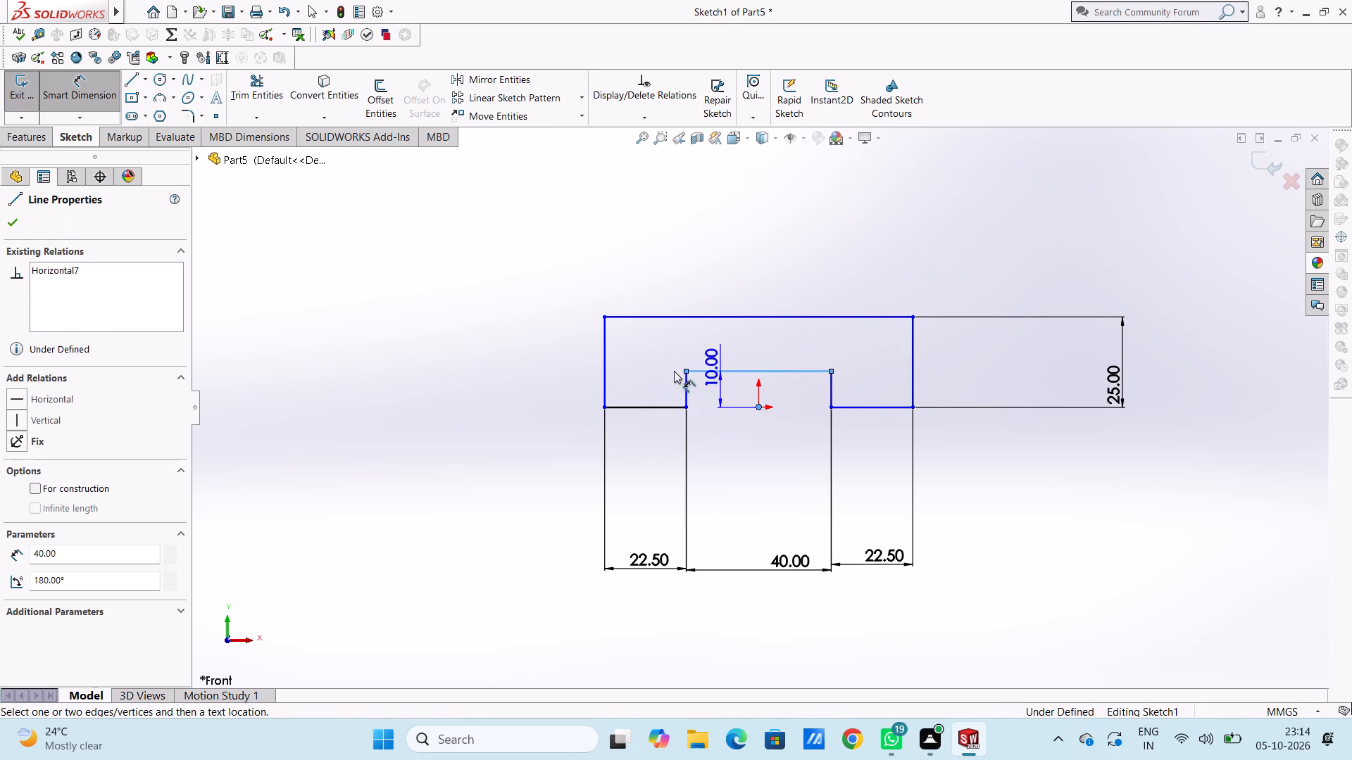
click(414, 396)
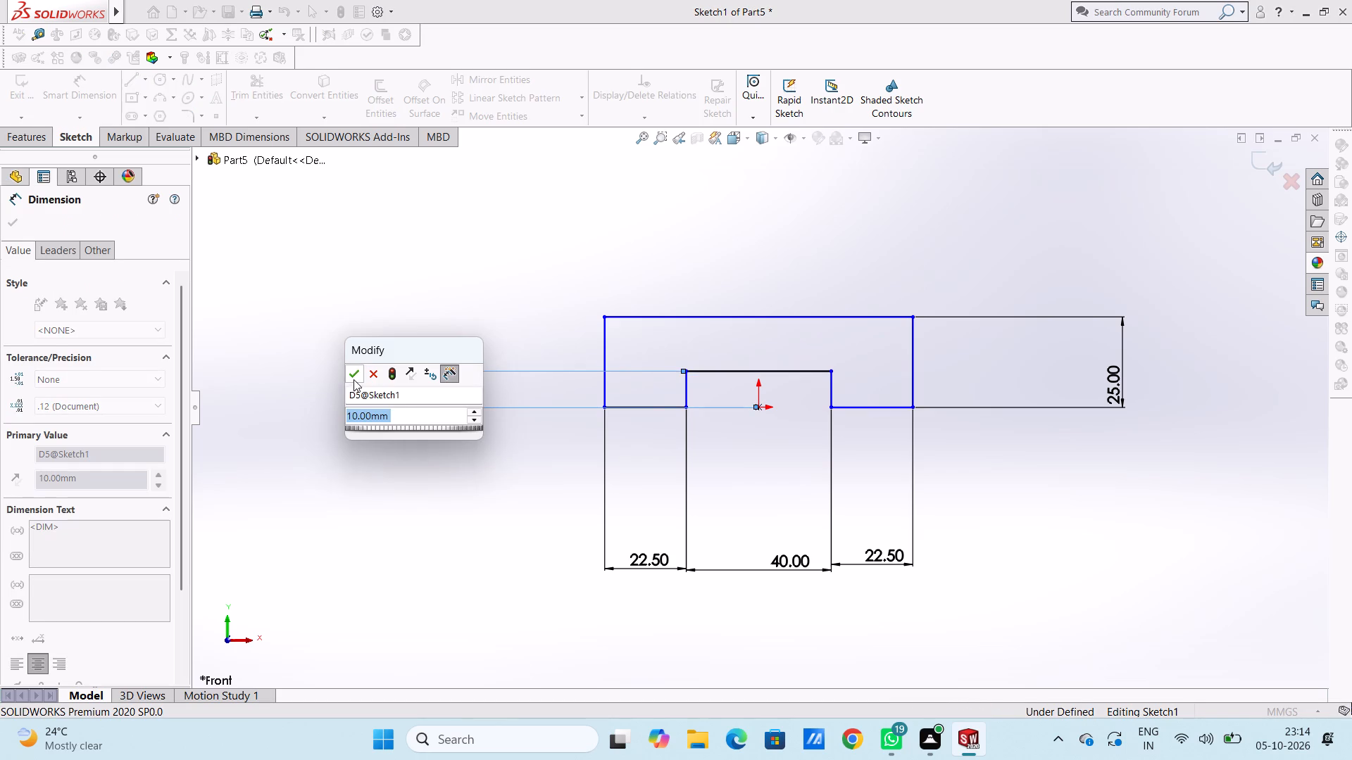
click(353, 379)
click(349, 379)
Dimension the height of the profile's left vertical edge.
scroll(760, 378, down, 2)
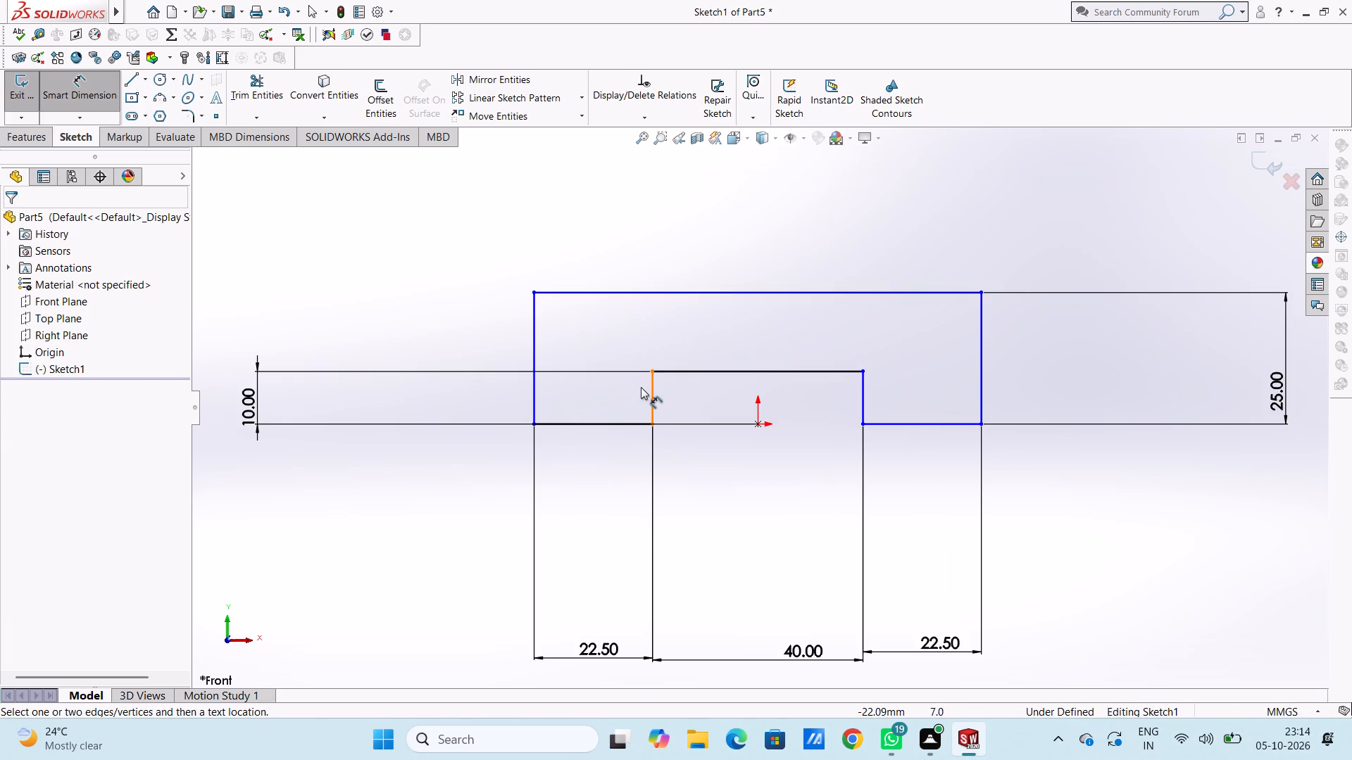
click(534, 390)
click(401, 376)
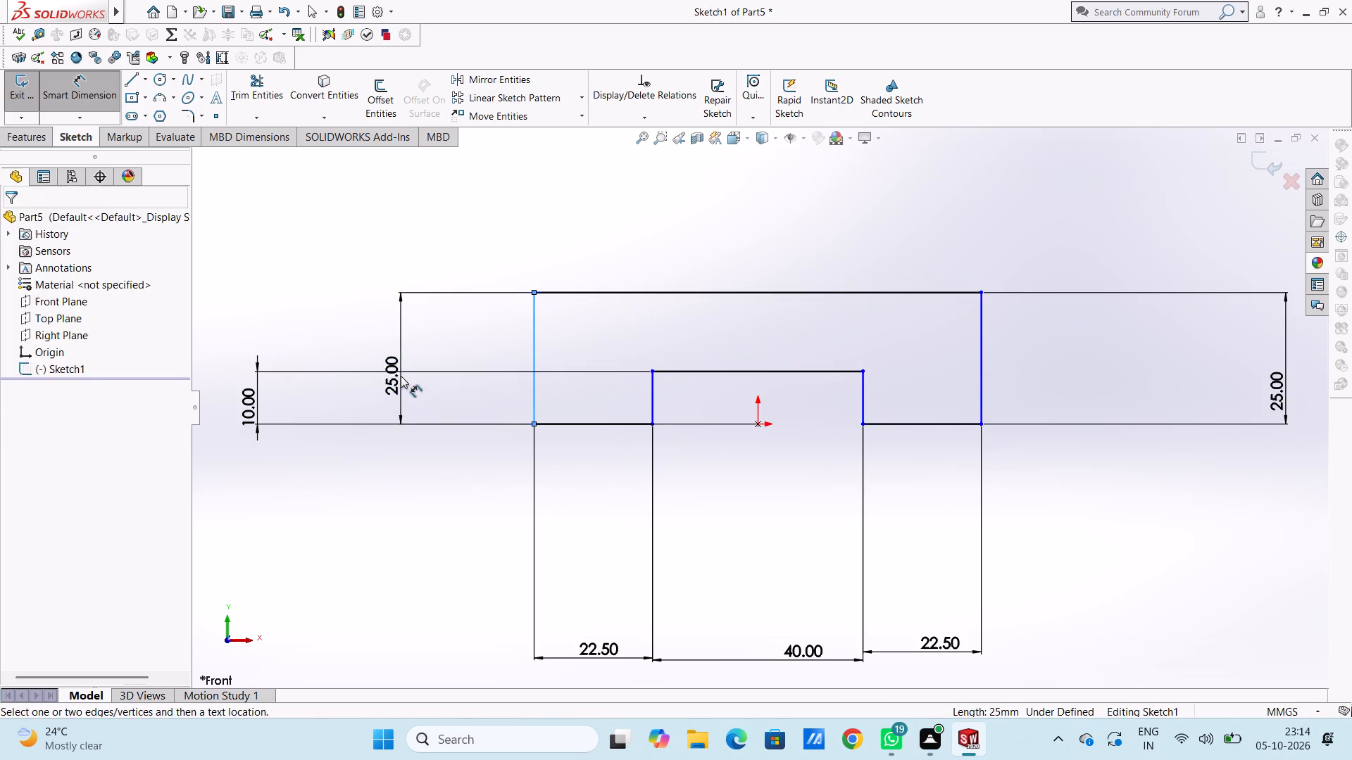
click(344, 355)
click(306, 331)
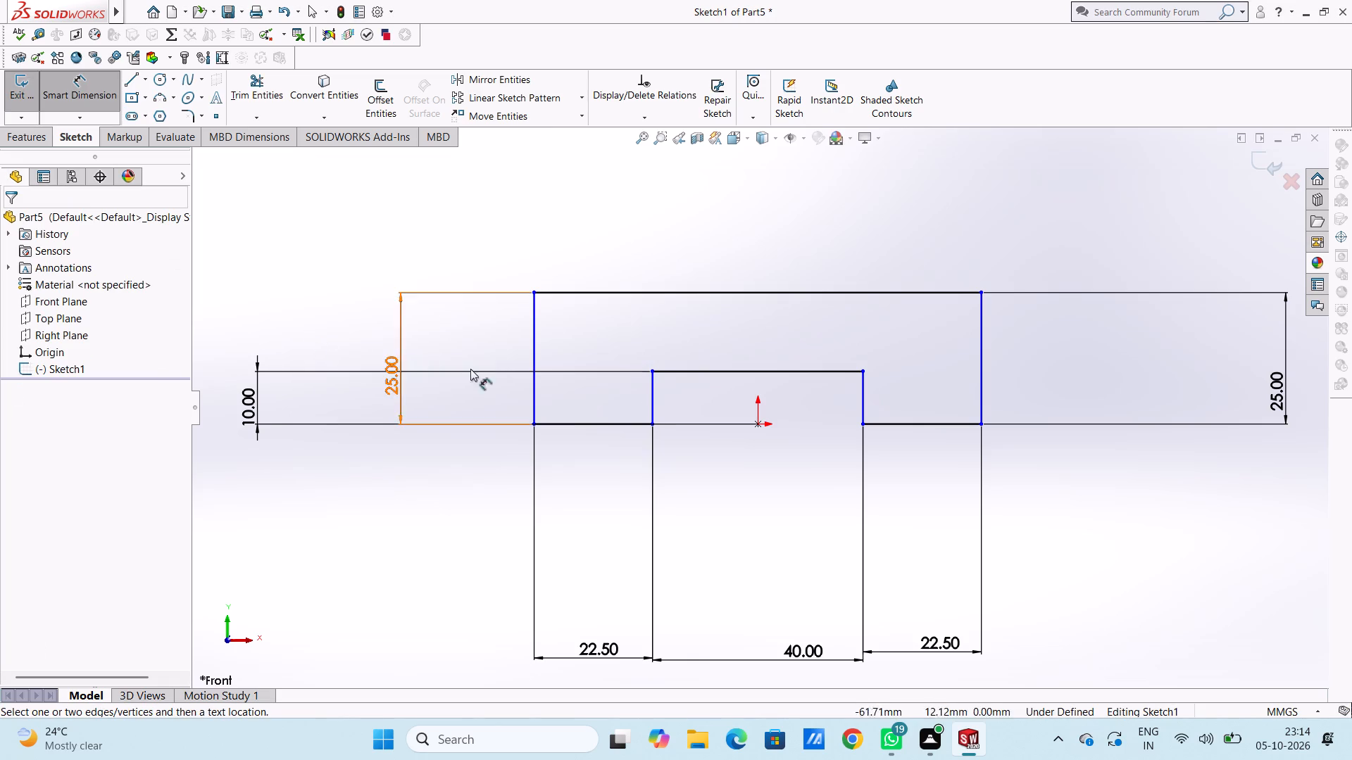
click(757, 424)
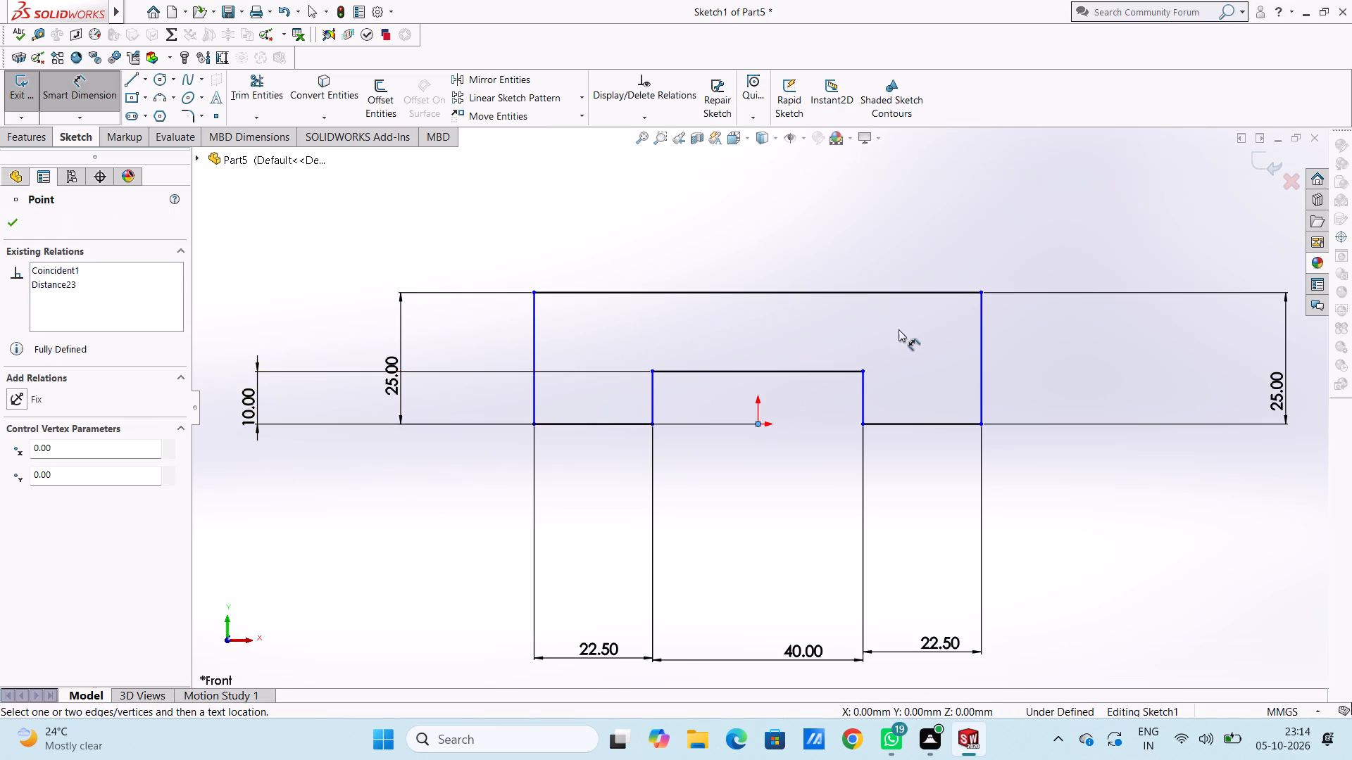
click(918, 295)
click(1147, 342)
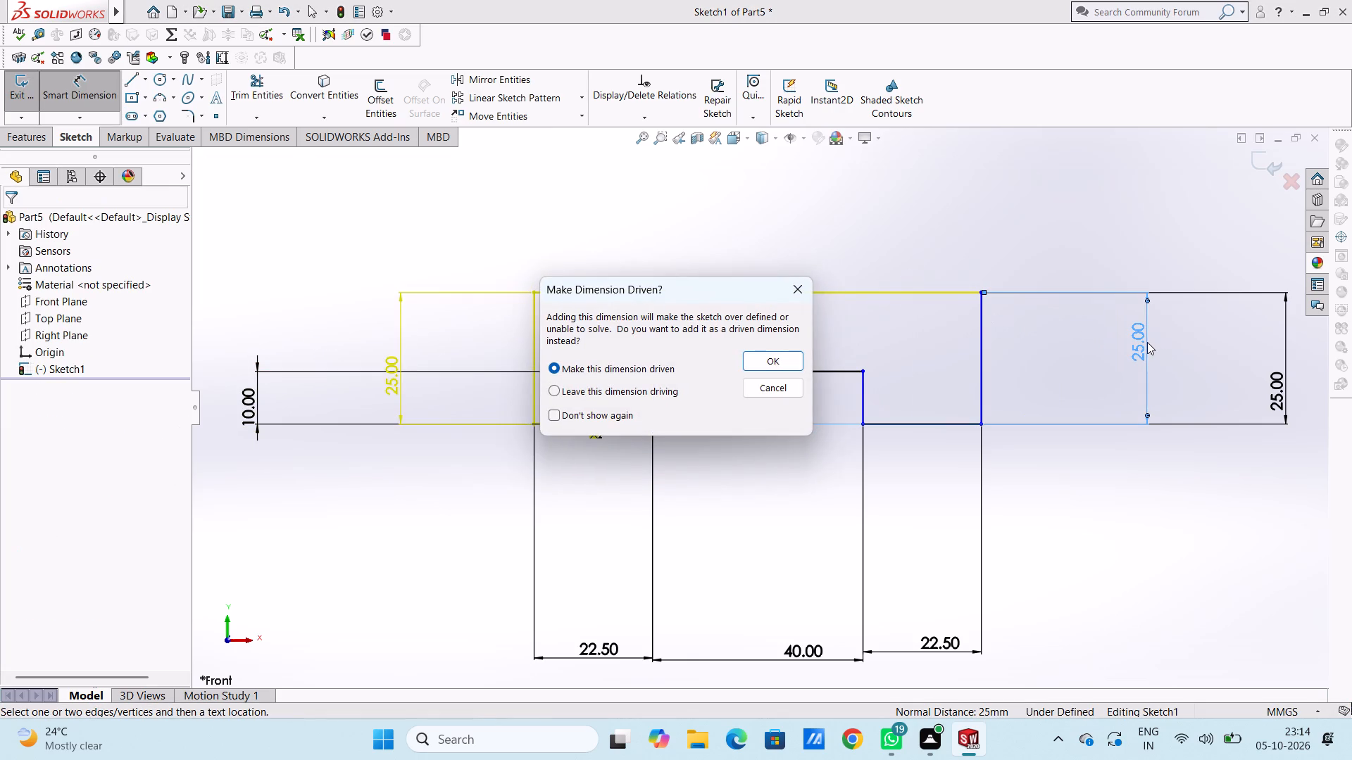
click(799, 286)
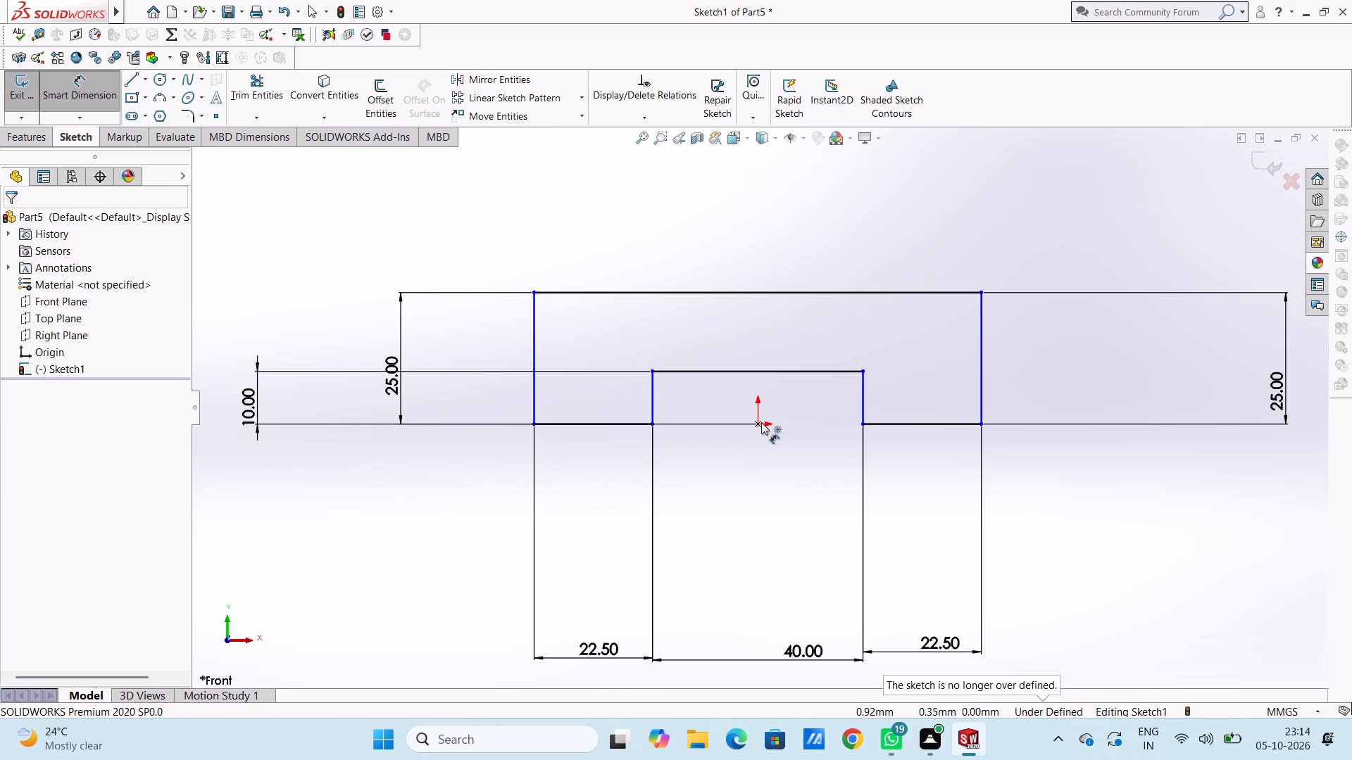
Dimension the horizontal distance between the origin and the profile's right vertical edge.
click(758, 422)
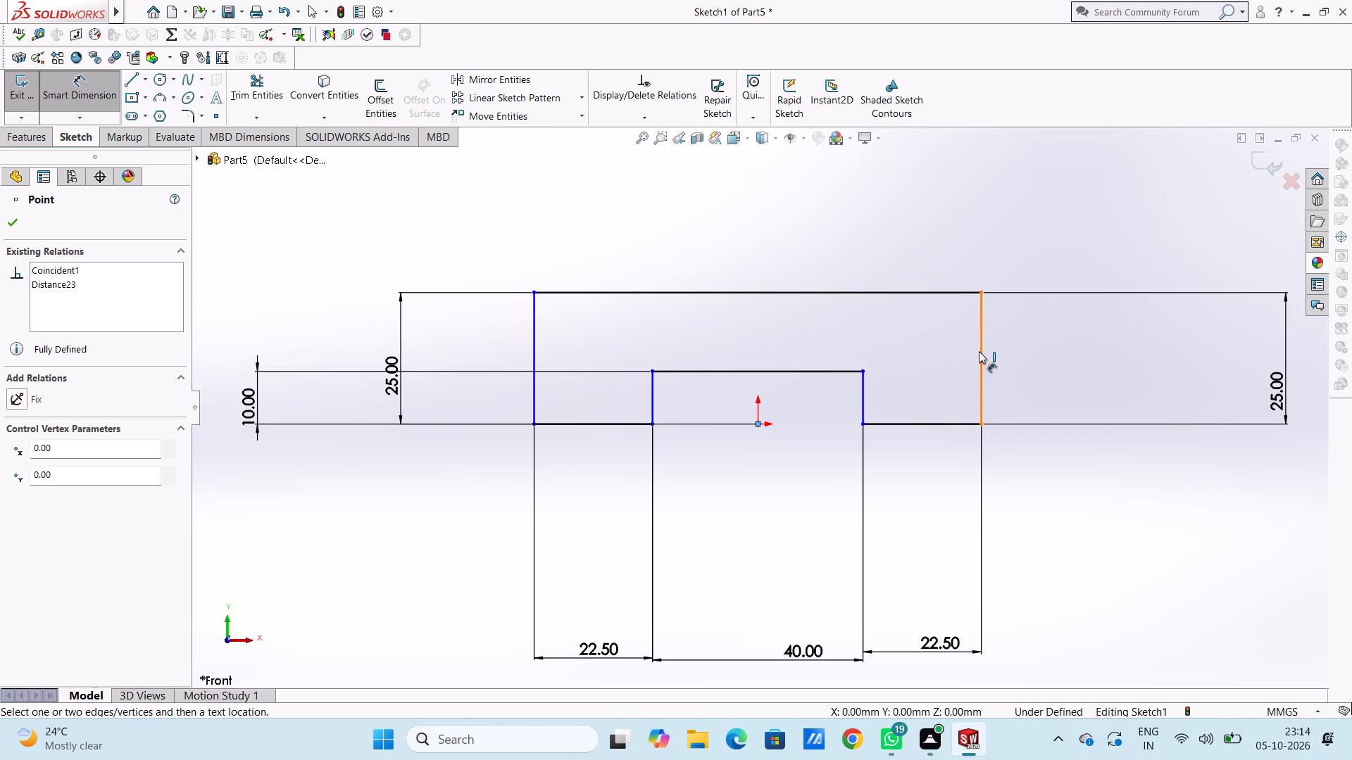
click(979, 351)
click(944, 588)
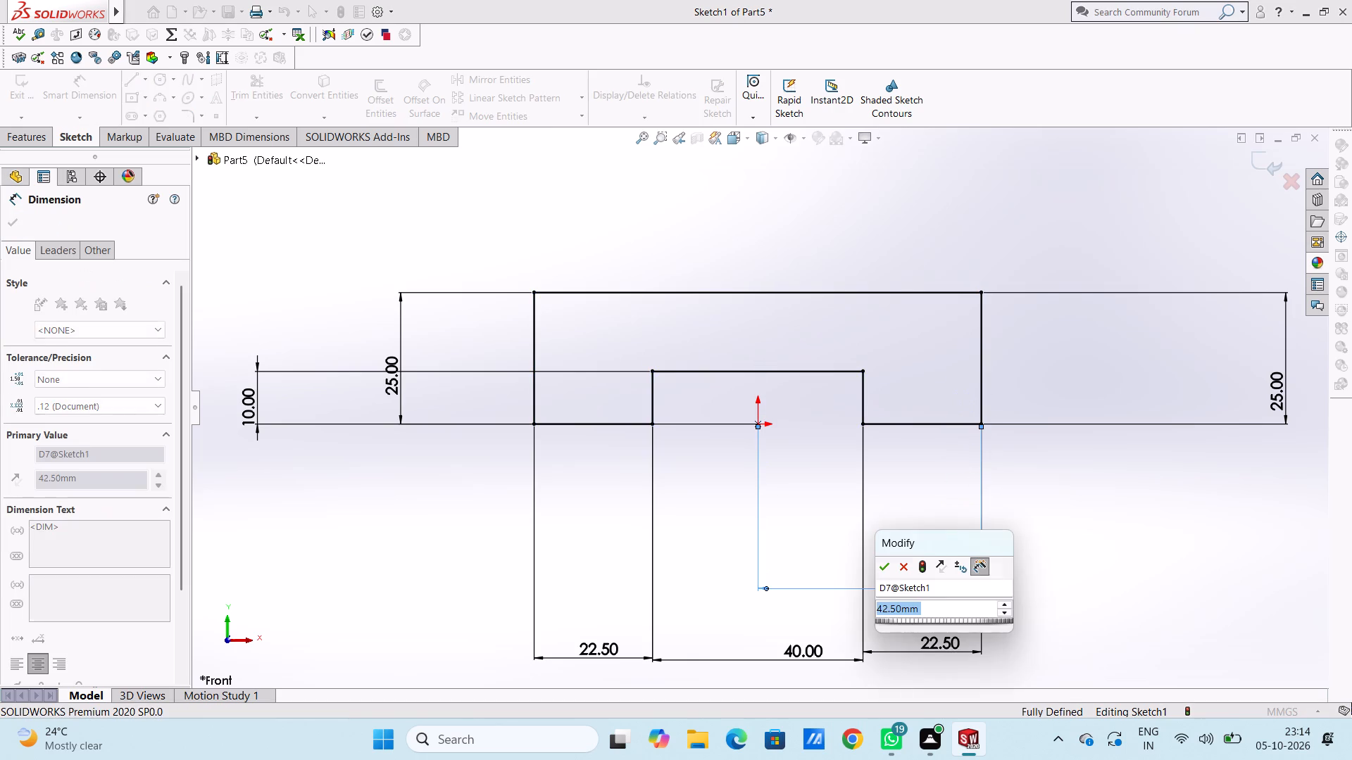
click(889, 568)
click(788, 540)
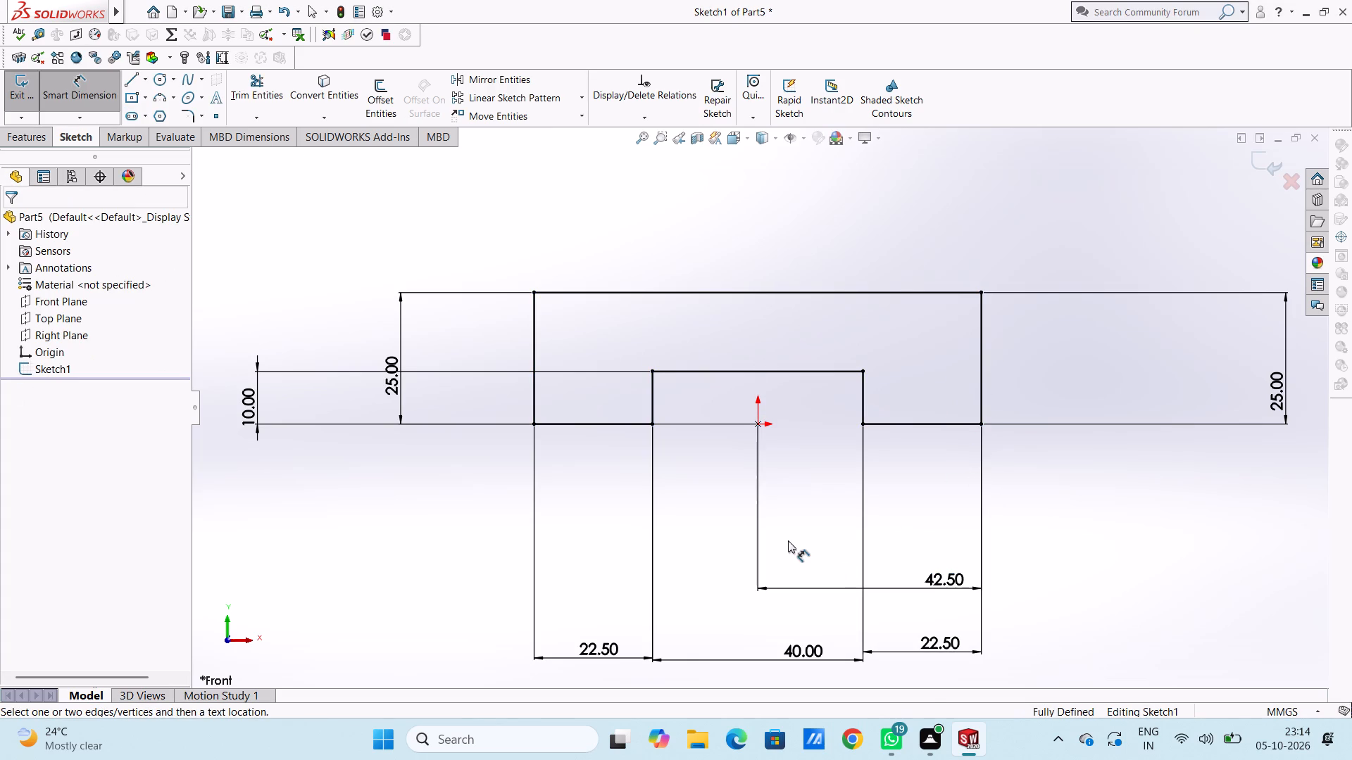
Extrude the notched profile as a blind boss with a depth of 45 mm.
scroll(787, 539, up, 2)
middle_drag(785, 474, 765, 506)
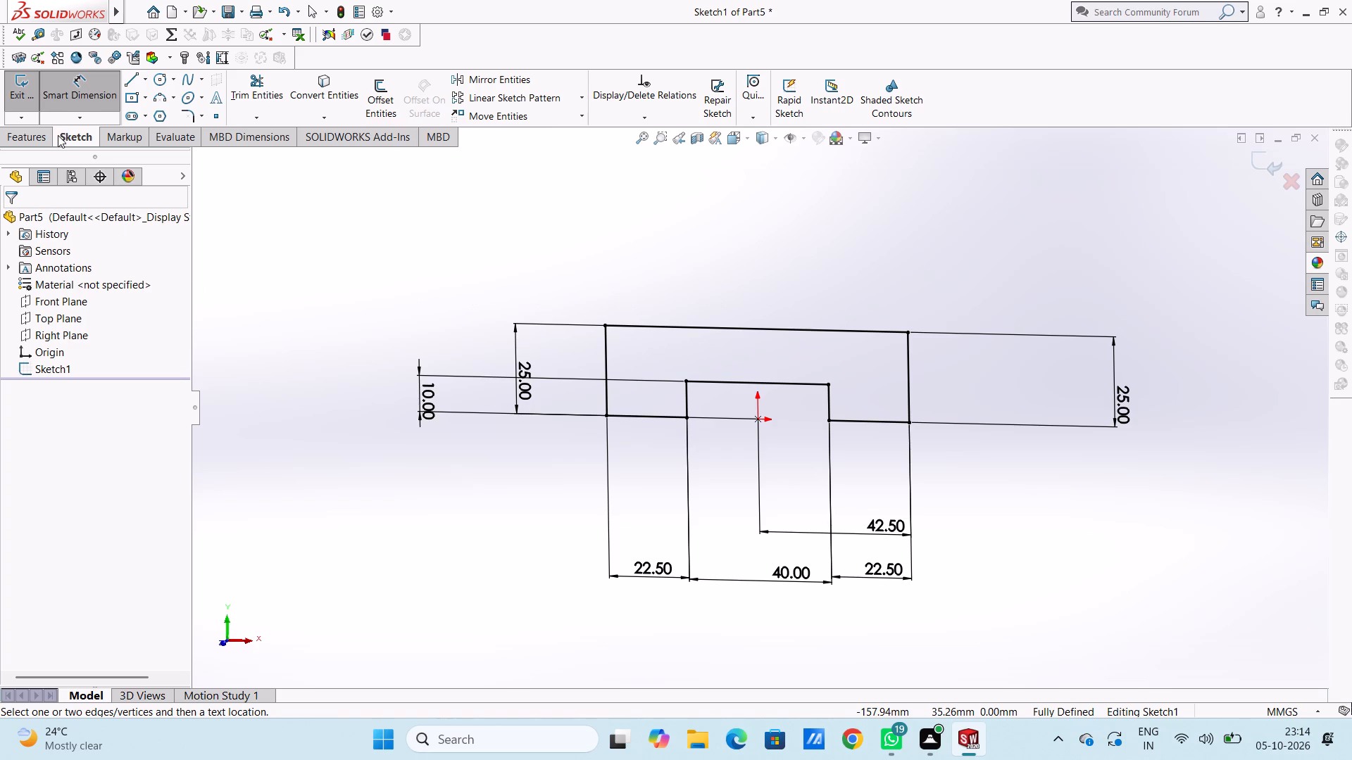
click(63, 94)
click(26, 136)
click(29, 106)
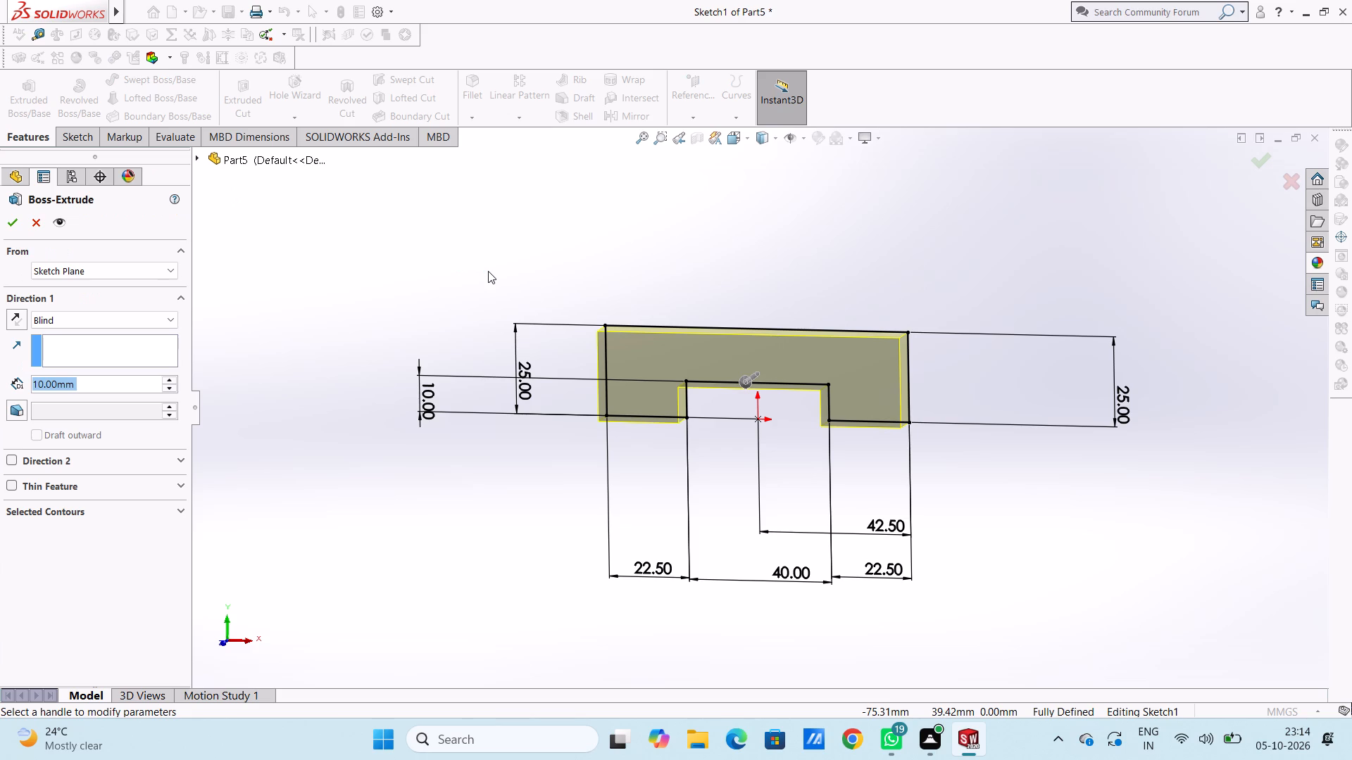
text(45)
key(Return)
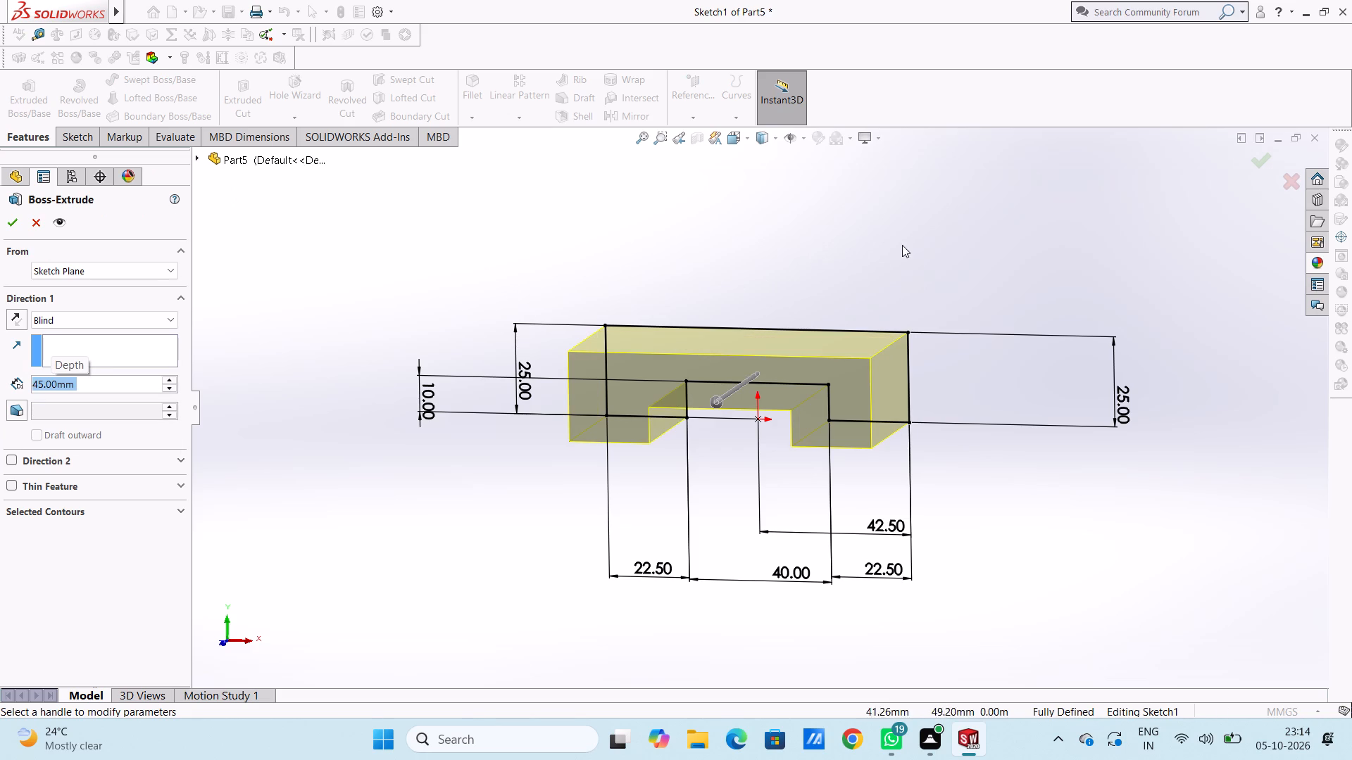
middle_drag(902, 245, 877, 344)
scroll(902, 245, down, 1)
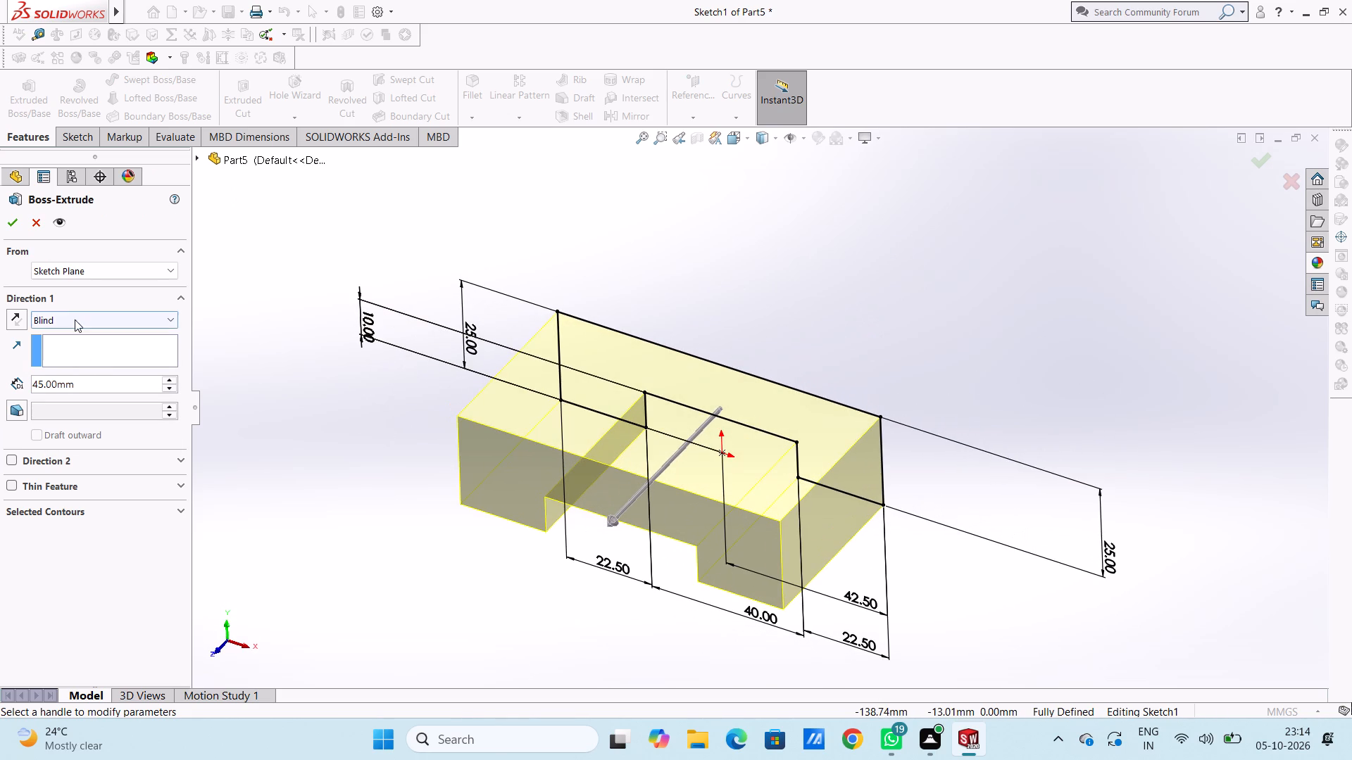
click(4, 224)
click(327, 322)
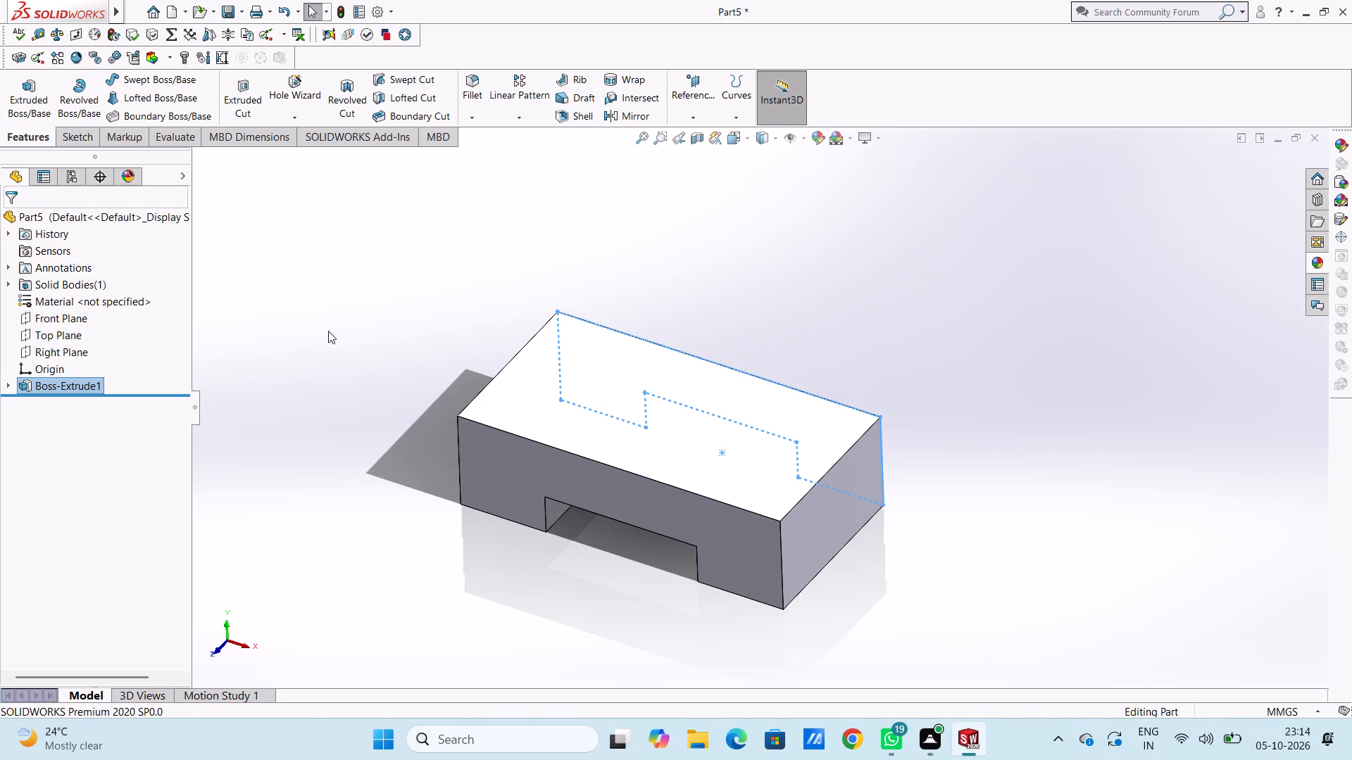
Start a sketch on the block's top face and draw a circle of 10 mm radius at the centre of the face.
scroll(337, 367, up, 3)
middle_drag(346, 381, 396, 345)
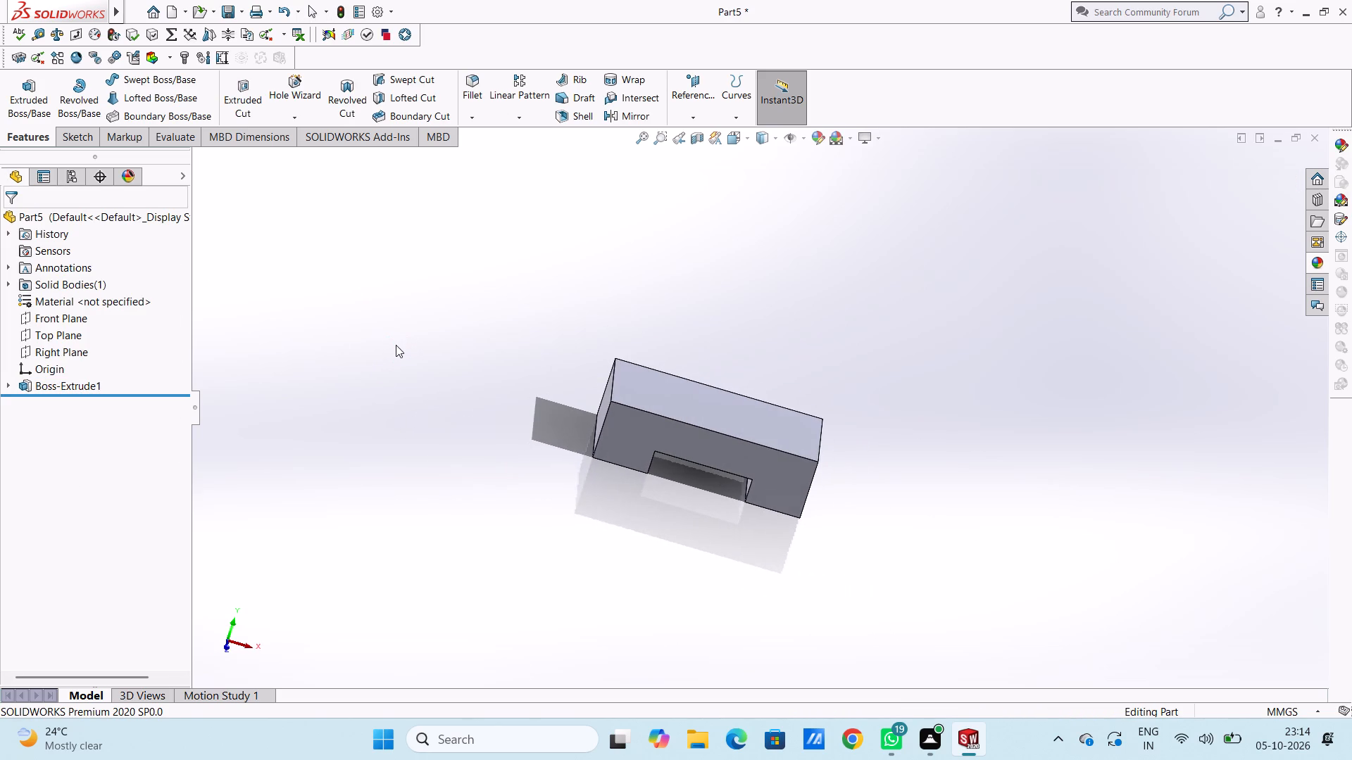
key(ctrl+5)
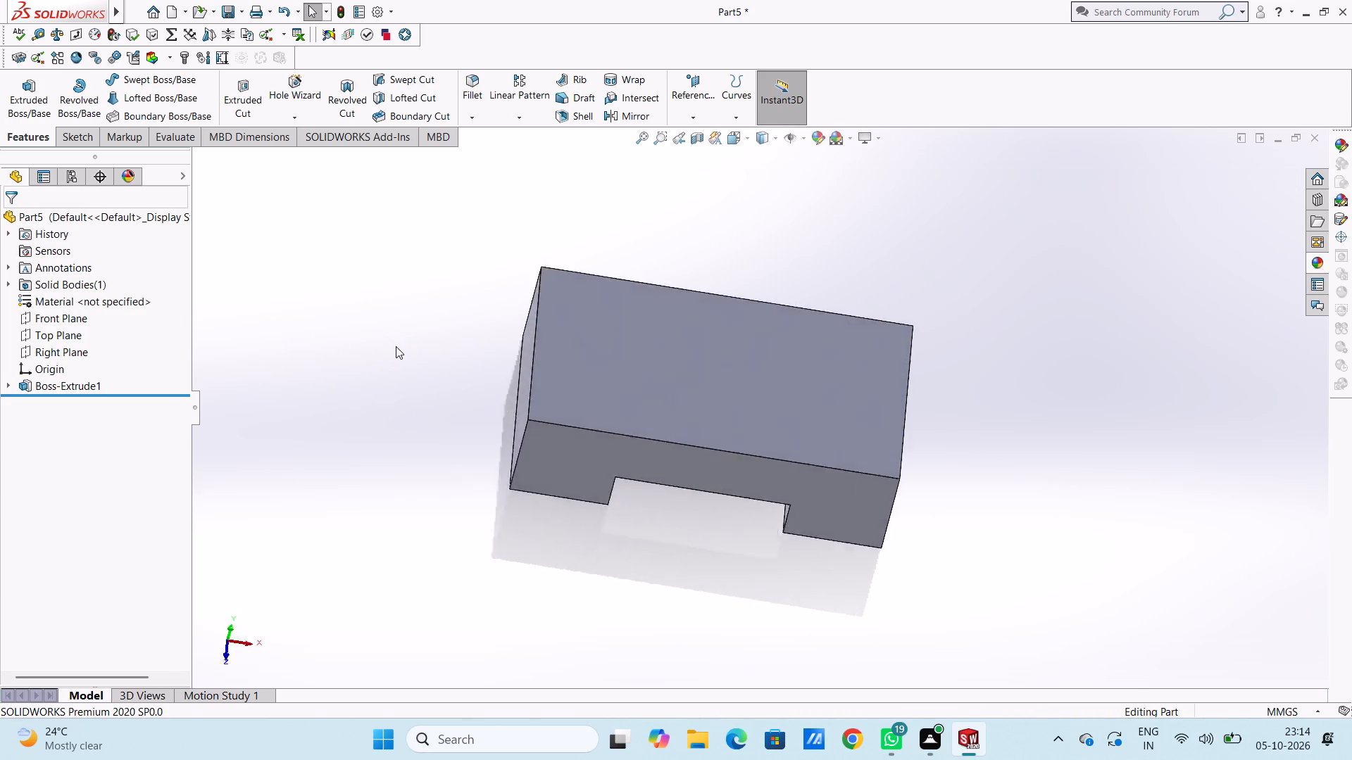
scroll(396, 346, up, 4)
click(772, 404)
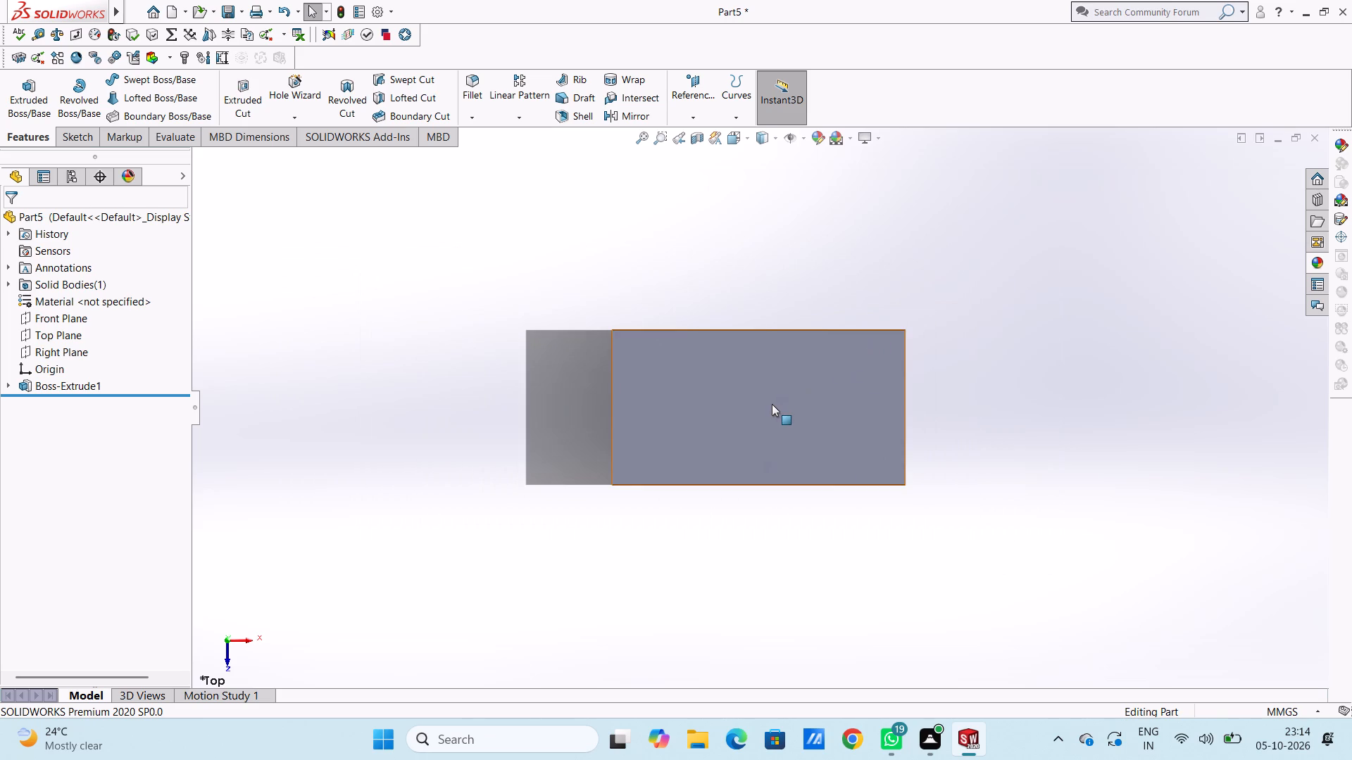
click(830, 369)
click(822, 290)
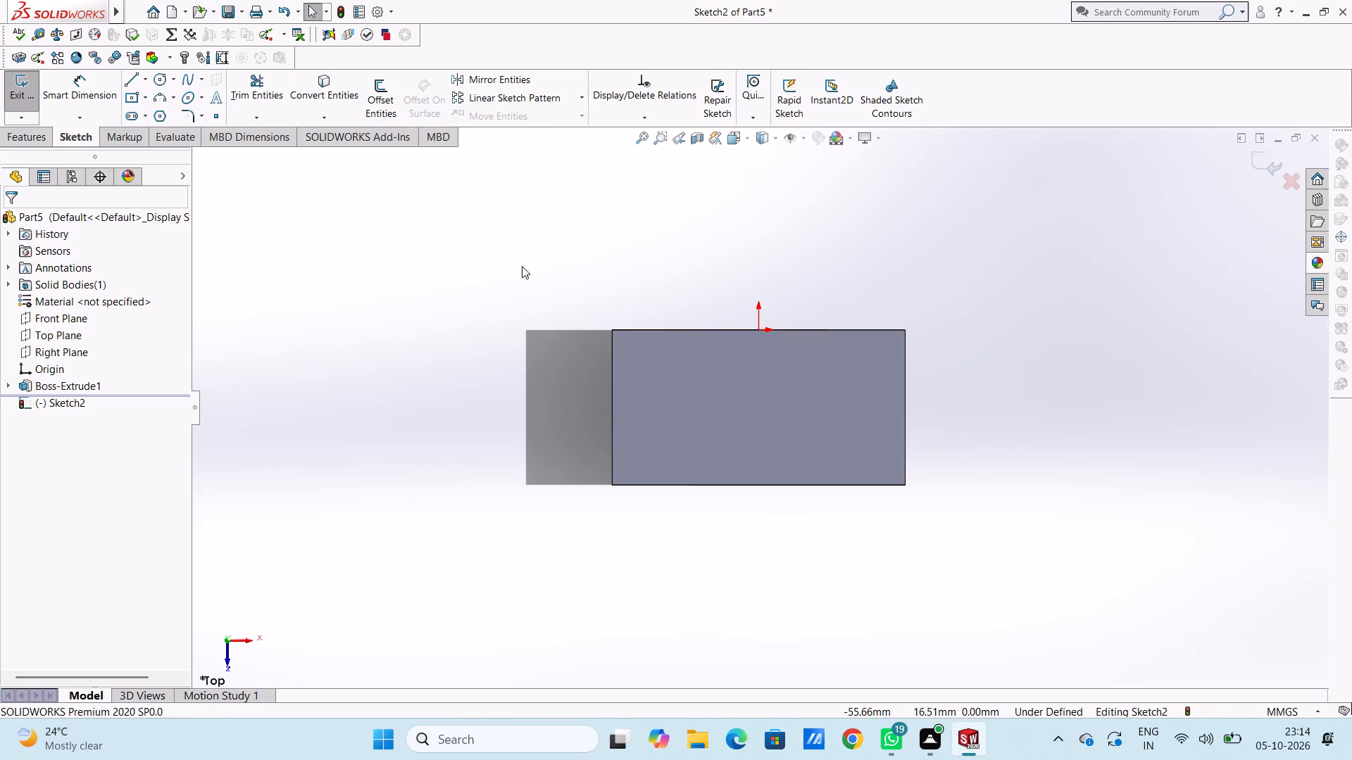
click(155, 80)
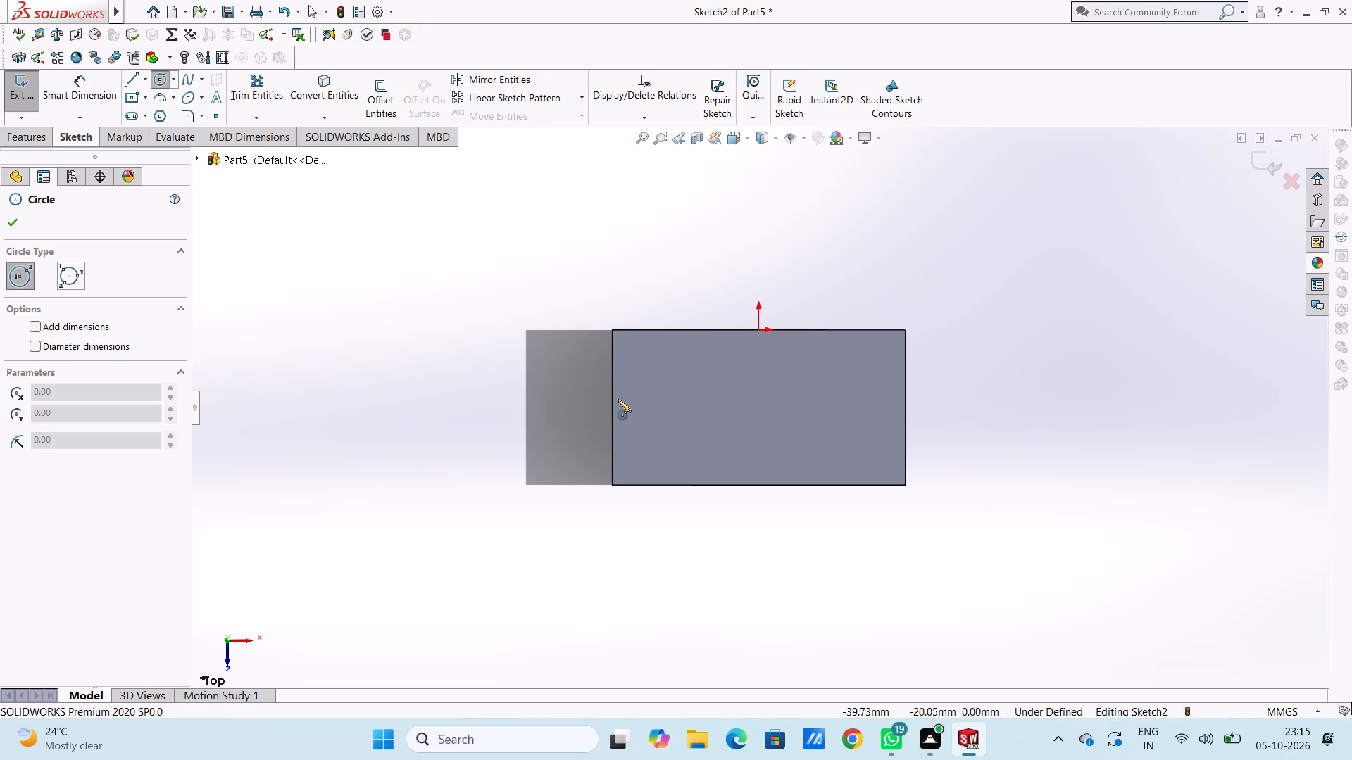
click(760, 407)
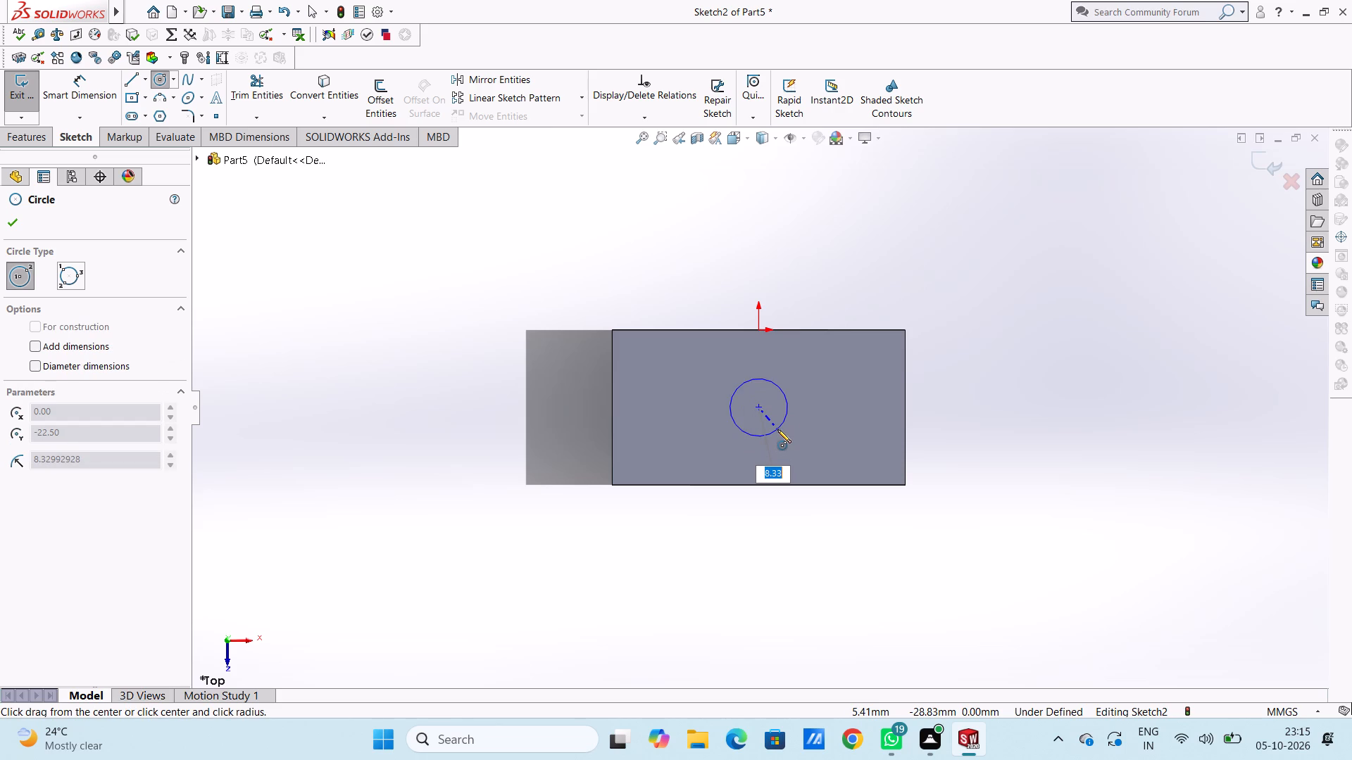
text(10)
key(Return)
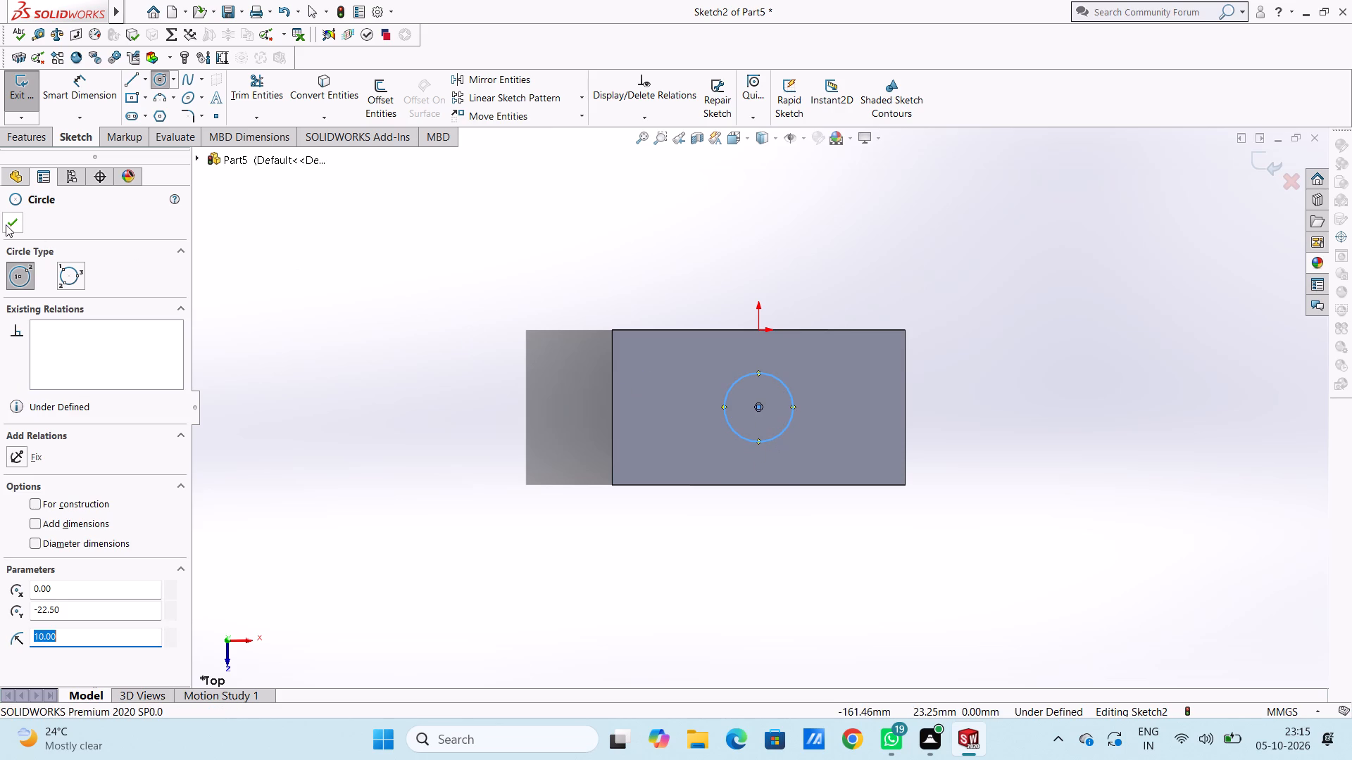
click(6, 230)
Dimension the circle's diameter.
click(84, 96)
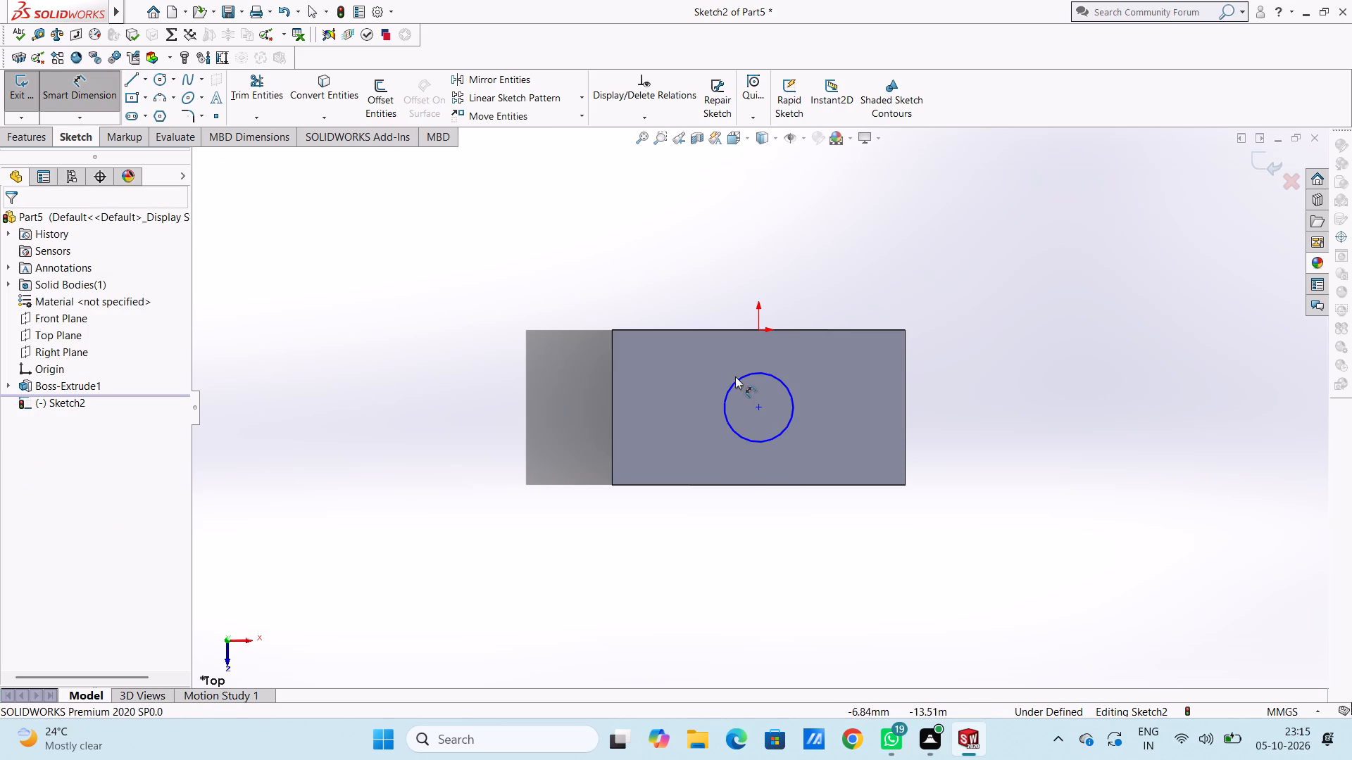
click(738, 379)
click(637, 262)
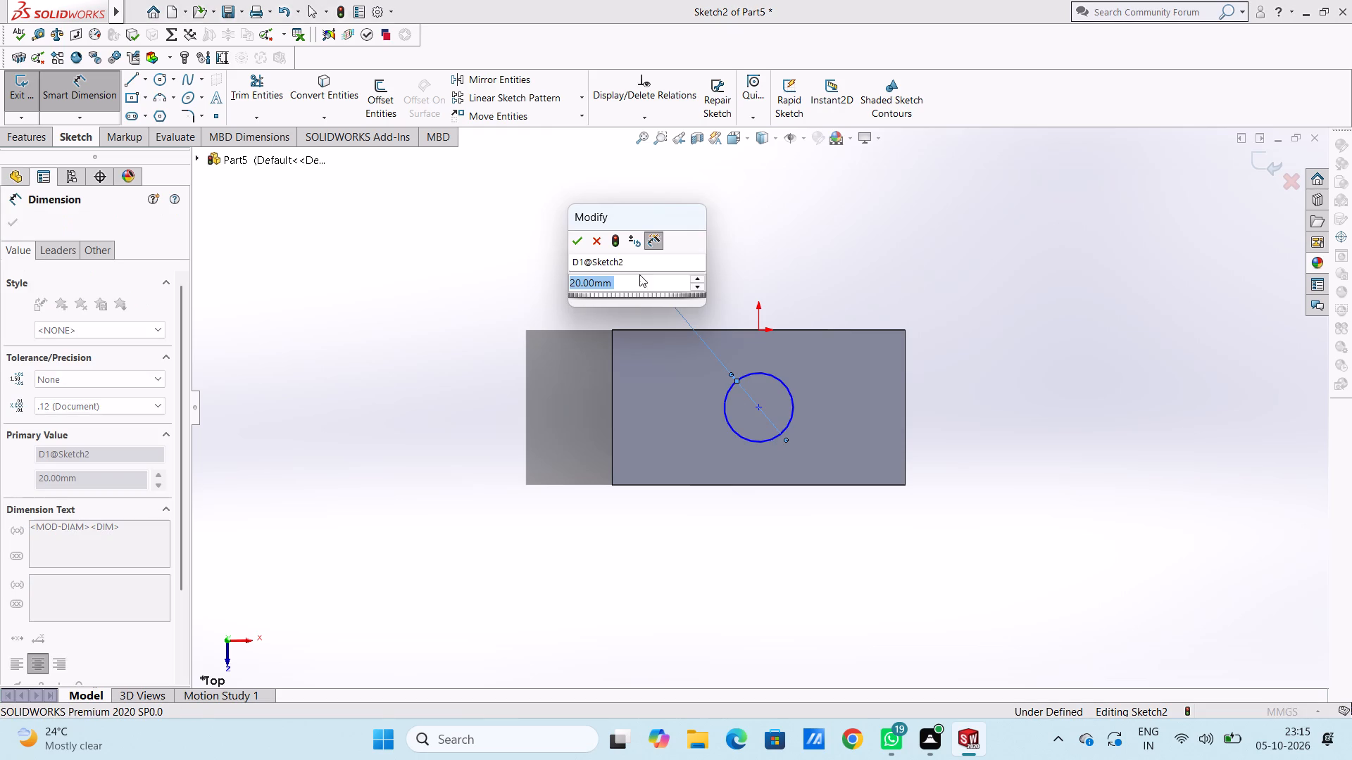
click(577, 238)
click(543, 291)
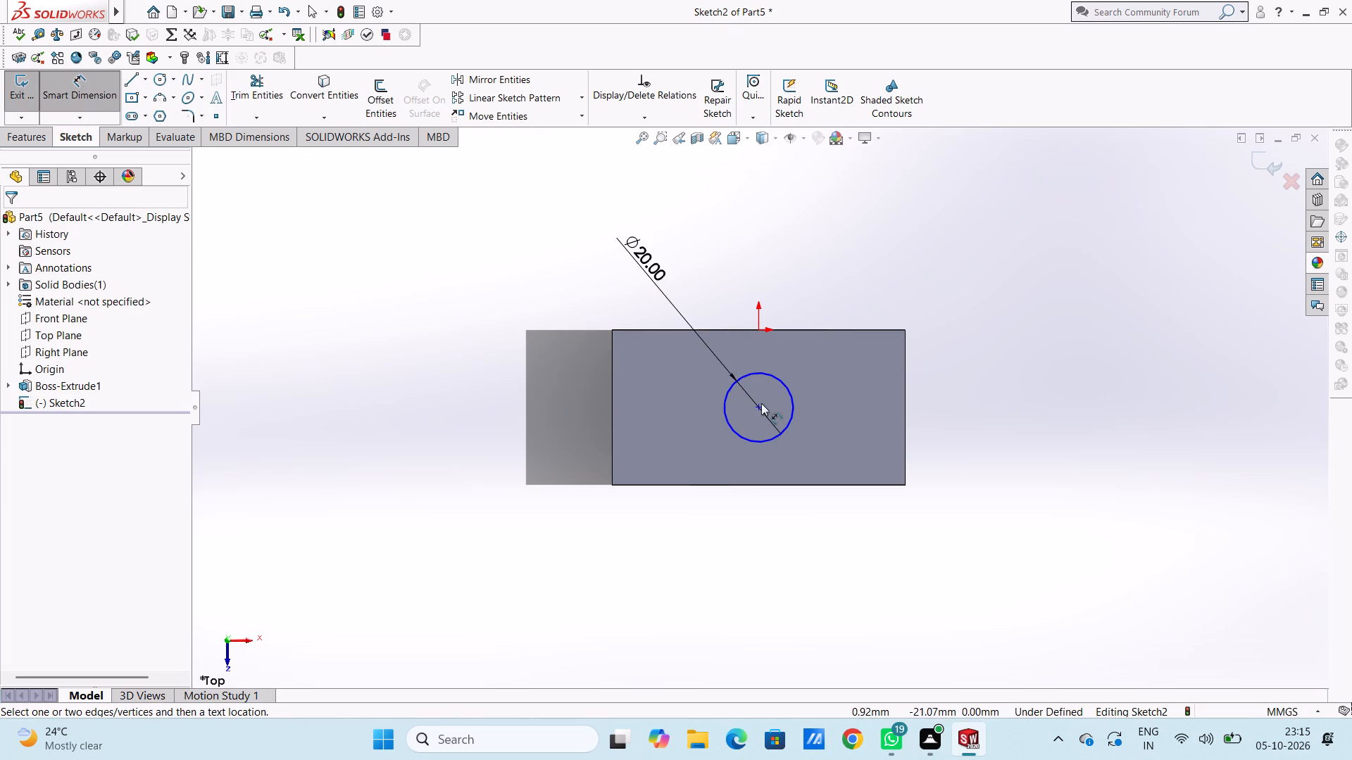
Dimension the circle centre's distances from the top face's rear edge and its right edge.
click(752, 406)
click(782, 327)
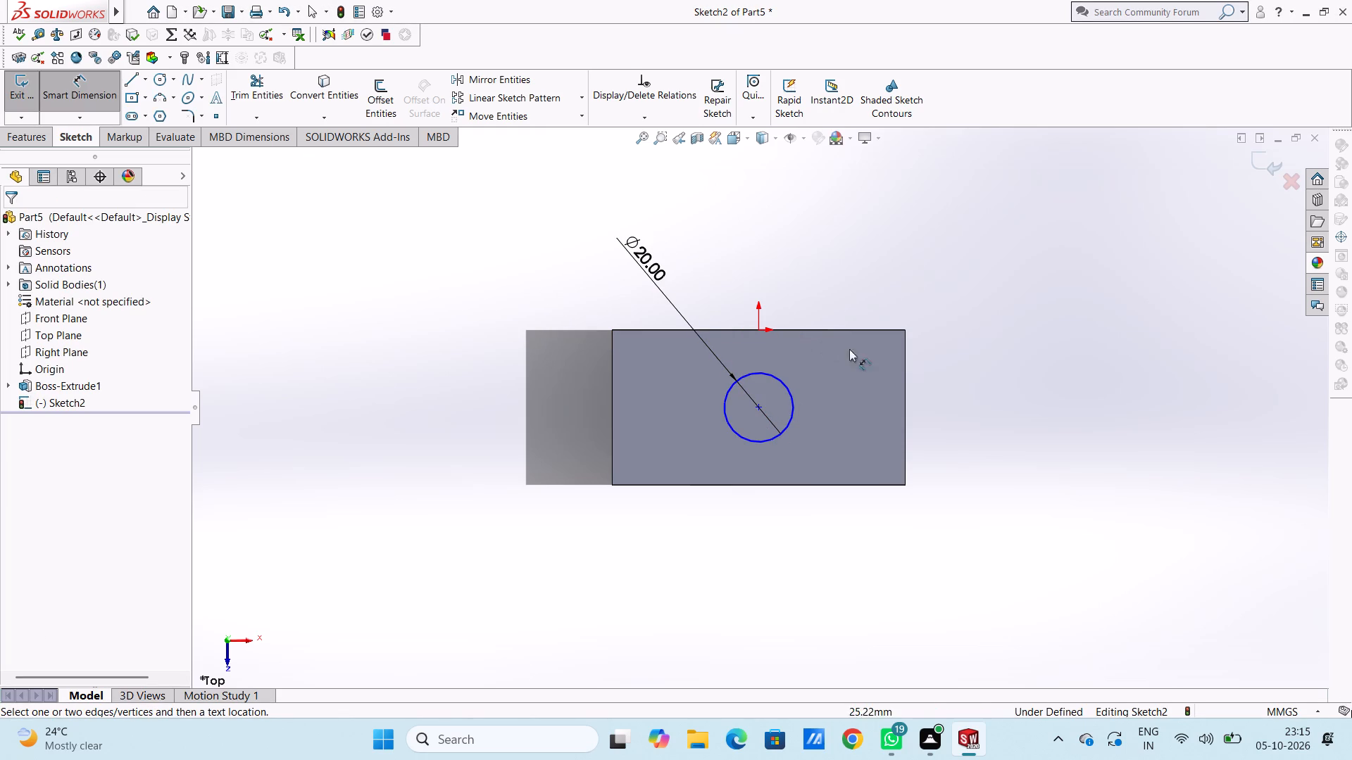
click(762, 408)
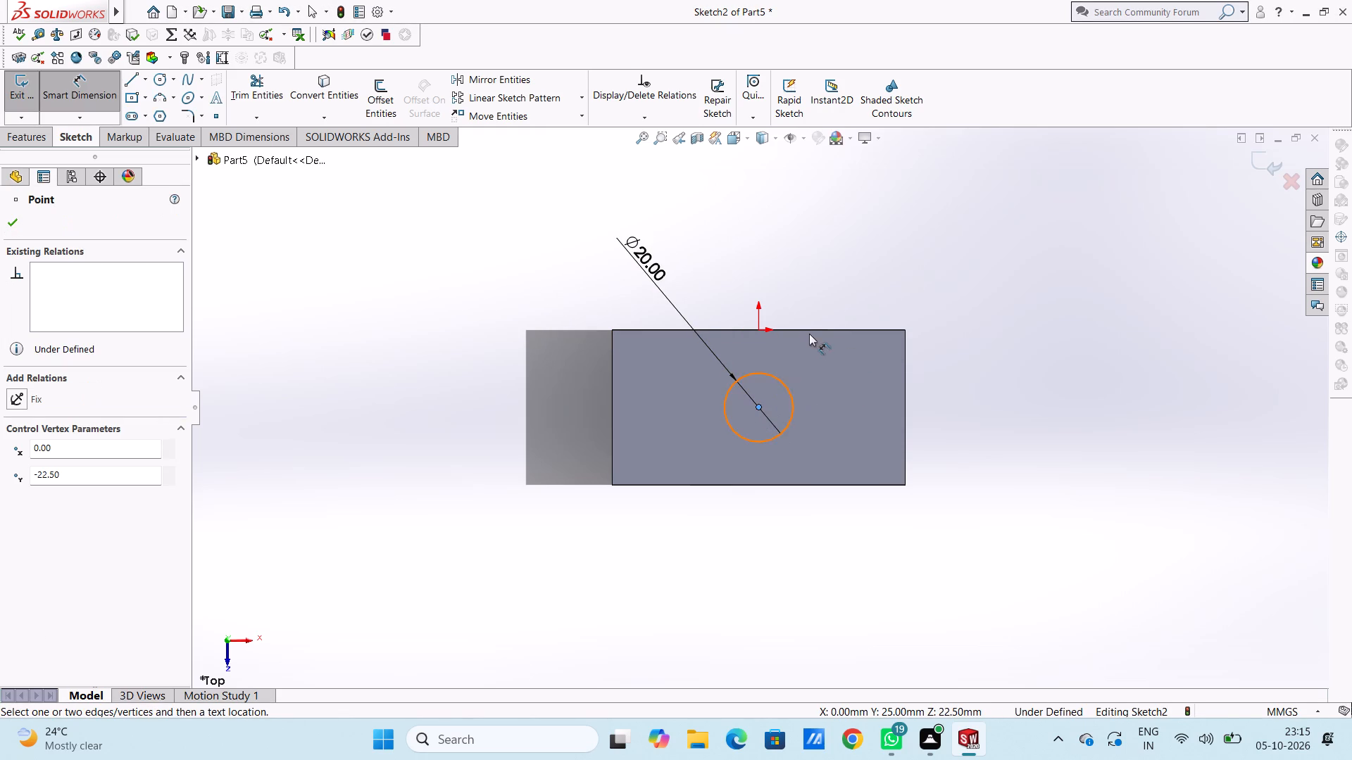
click(810, 331)
click(1201, 367)
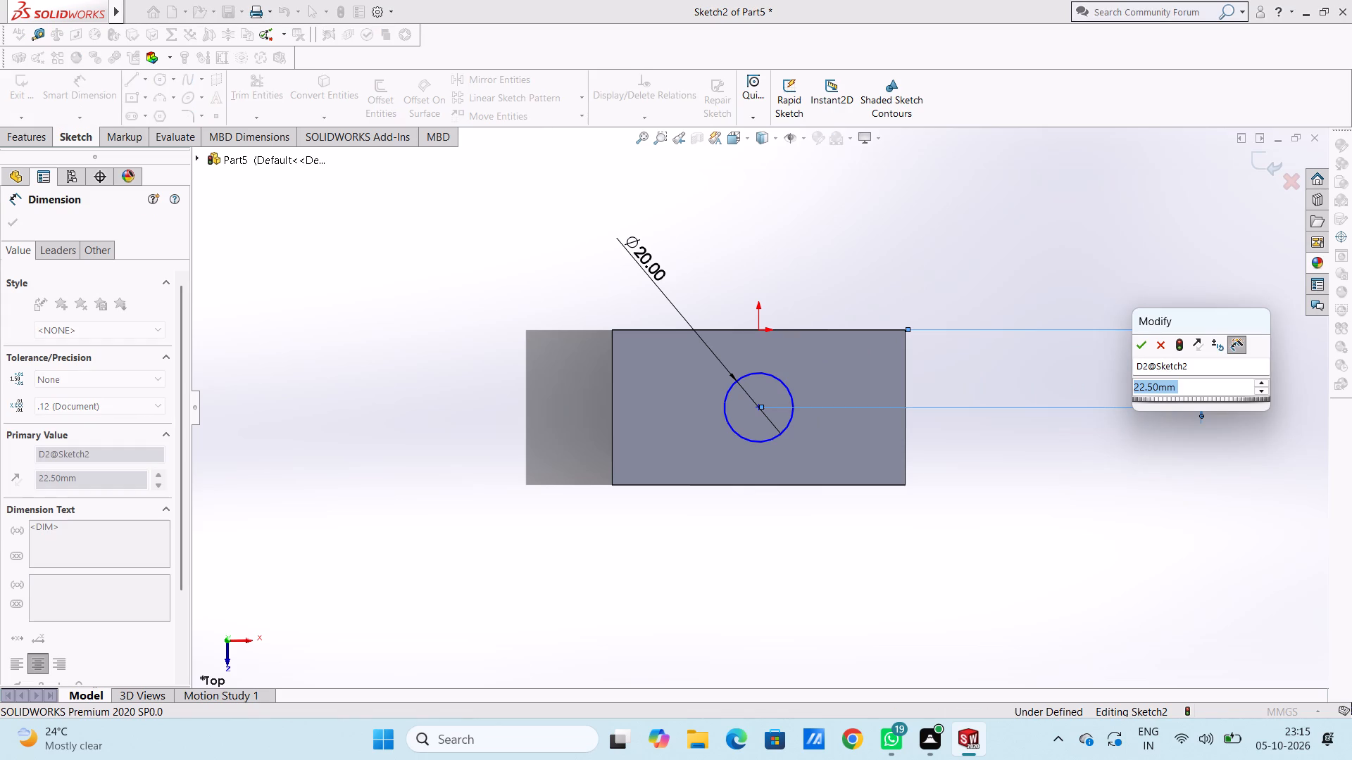
click(1144, 350)
click(1006, 383)
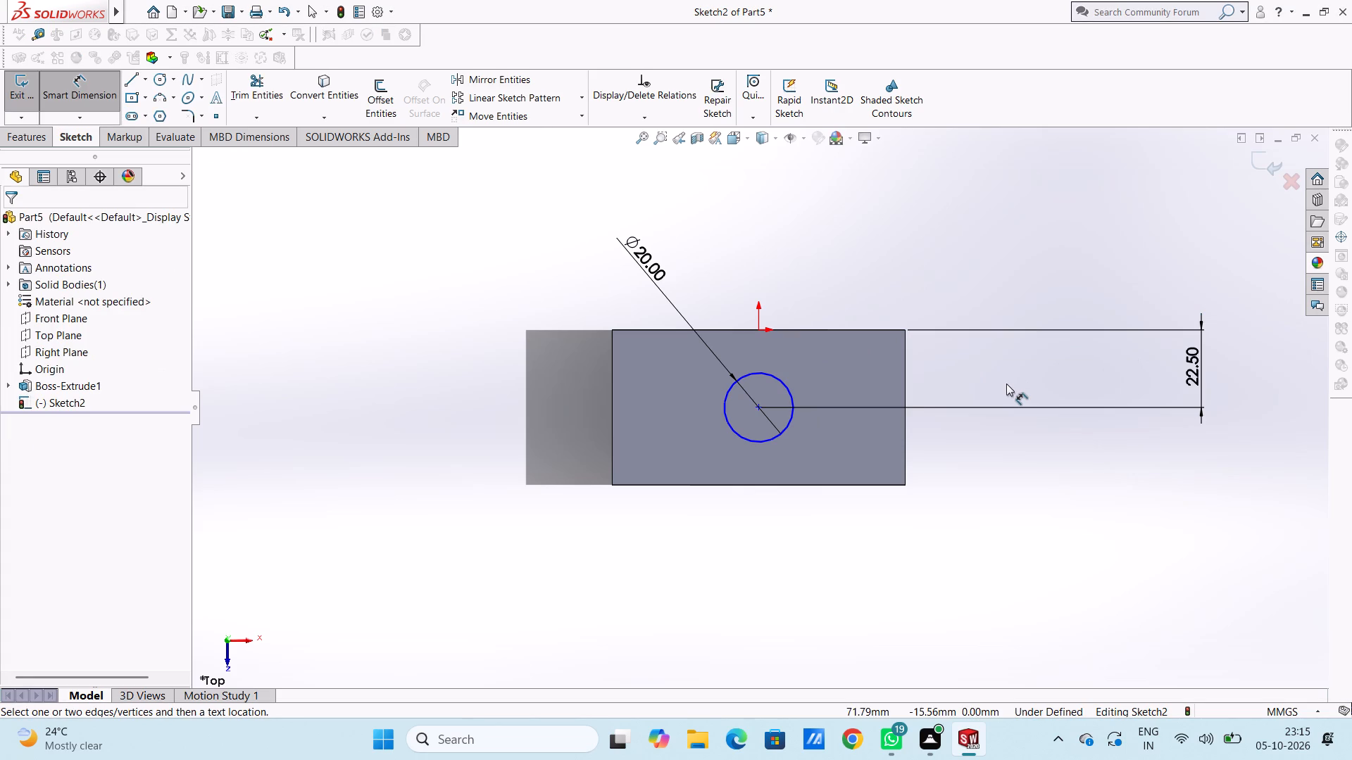
click(757, 410)
click(905, 400)
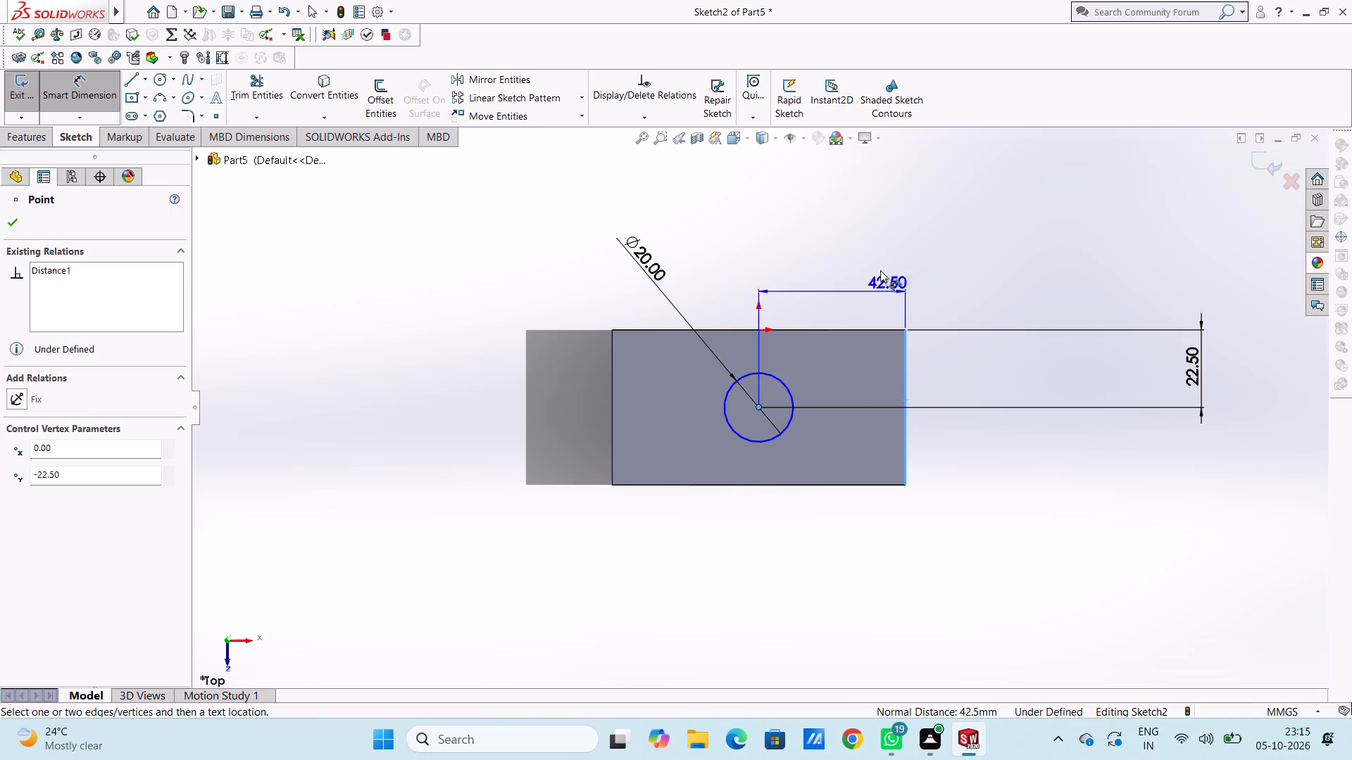
click(846, 170)
click(784, 151)
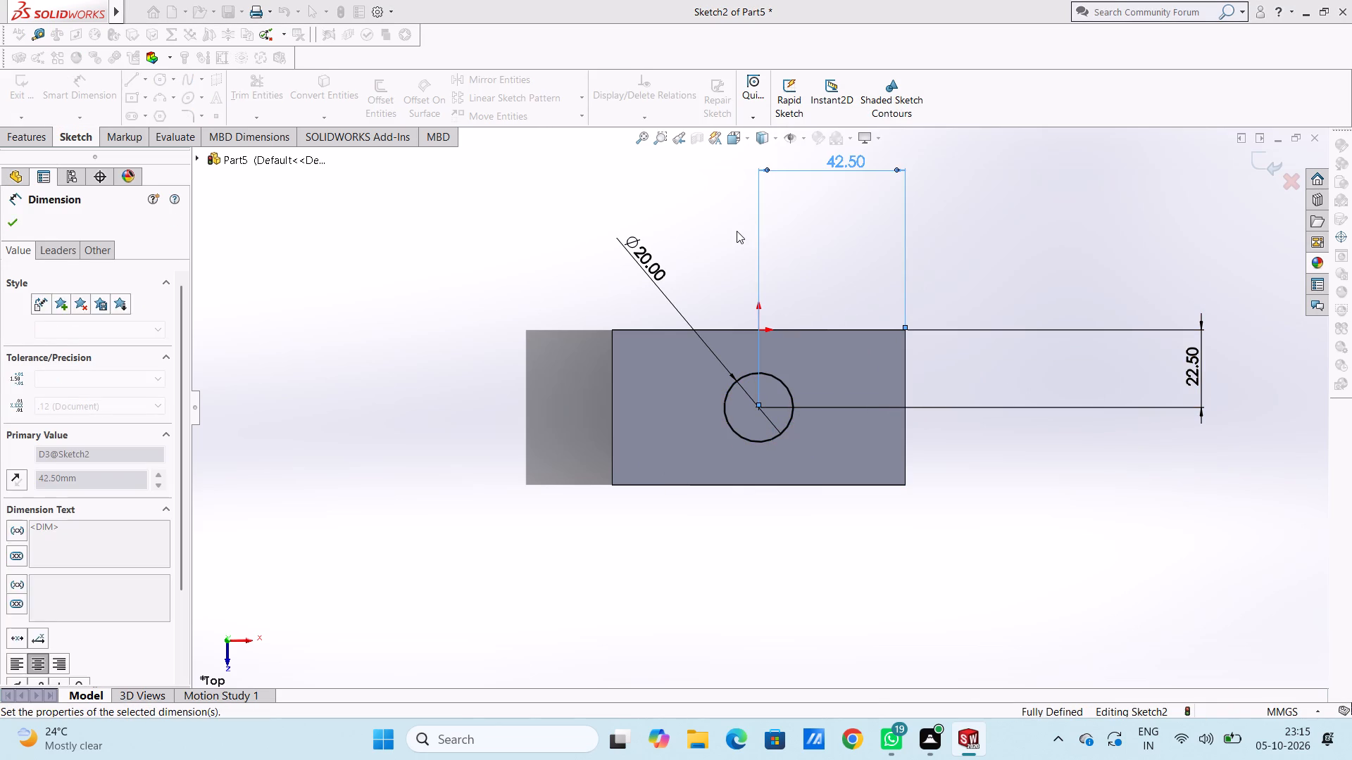
Cut the sketched circle into the block as a blind extruded cut with a depth of 45 mm.
click(737, 231)
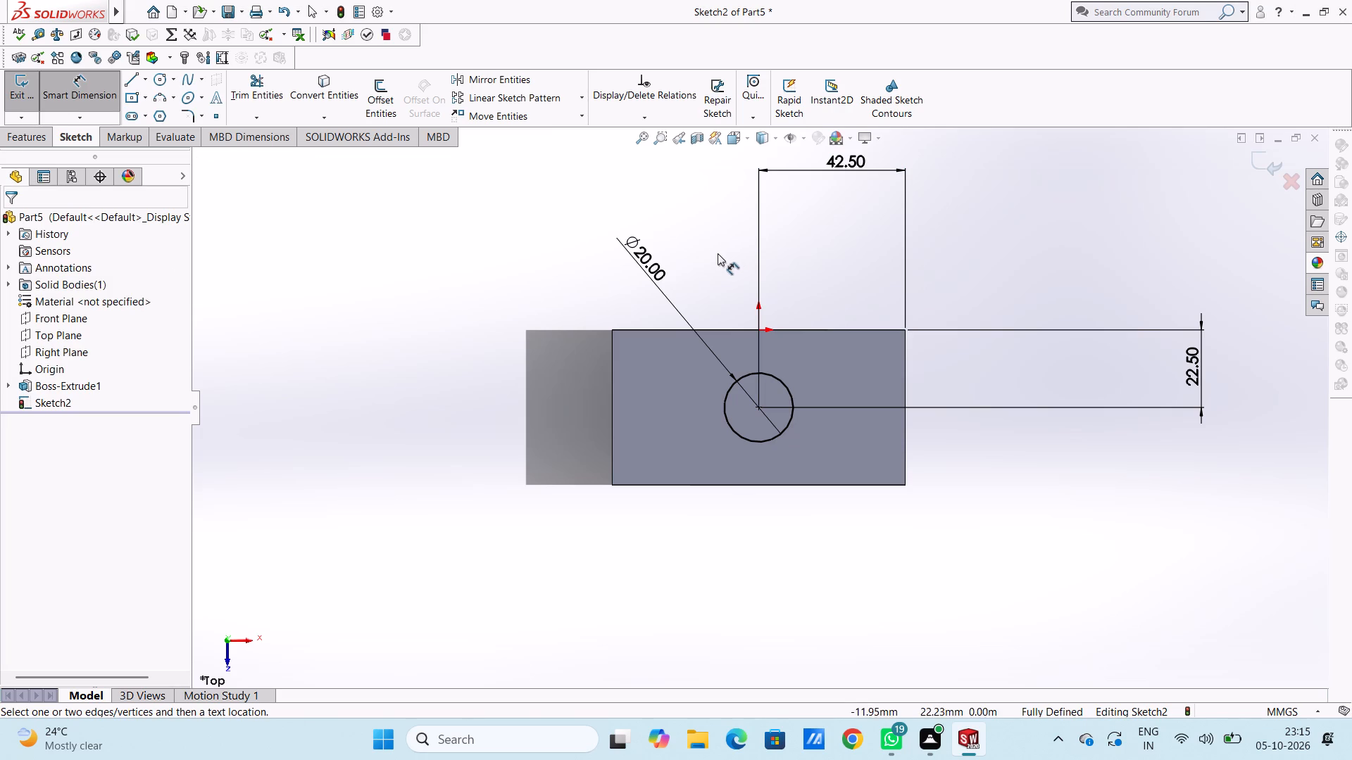
key(Escape)
middle_drag(703, 274, 628, 323)
scroll(668, 276, down, 1)
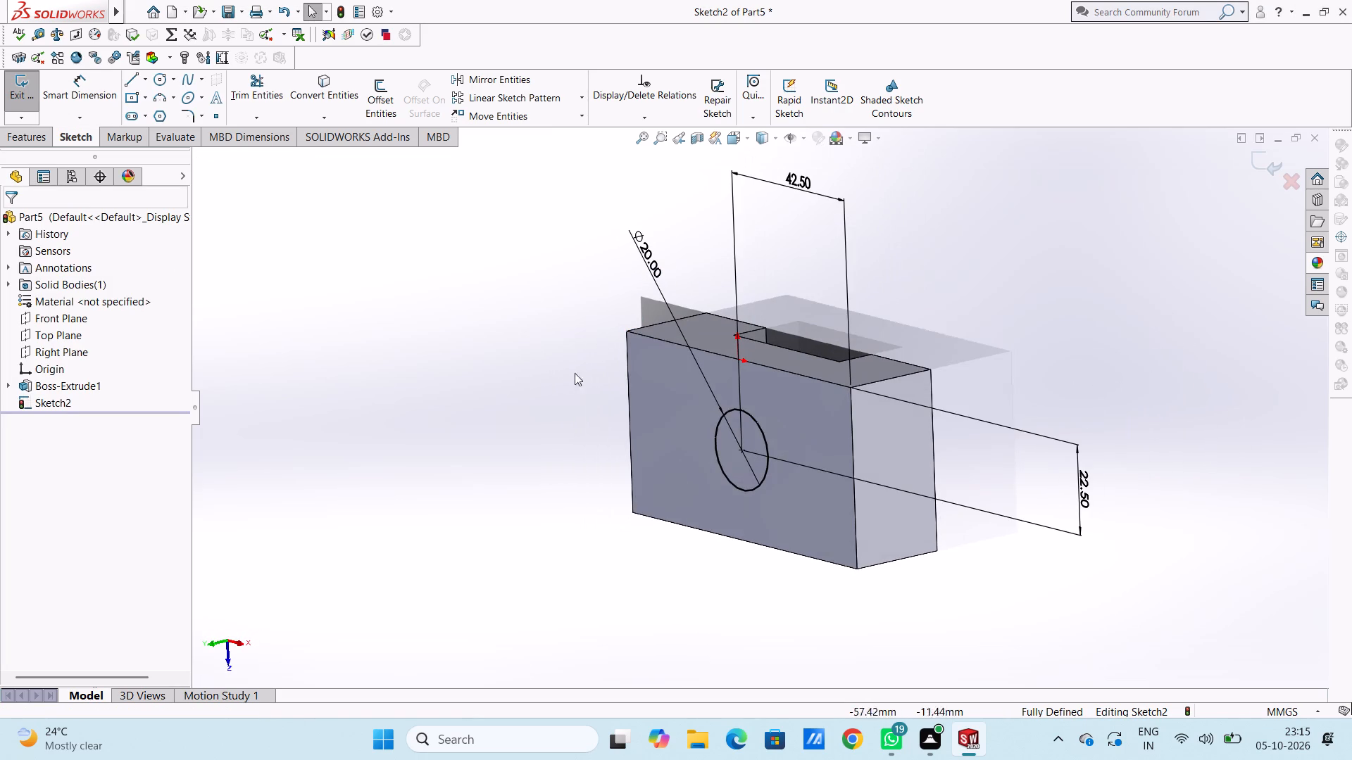
click(39, 139)
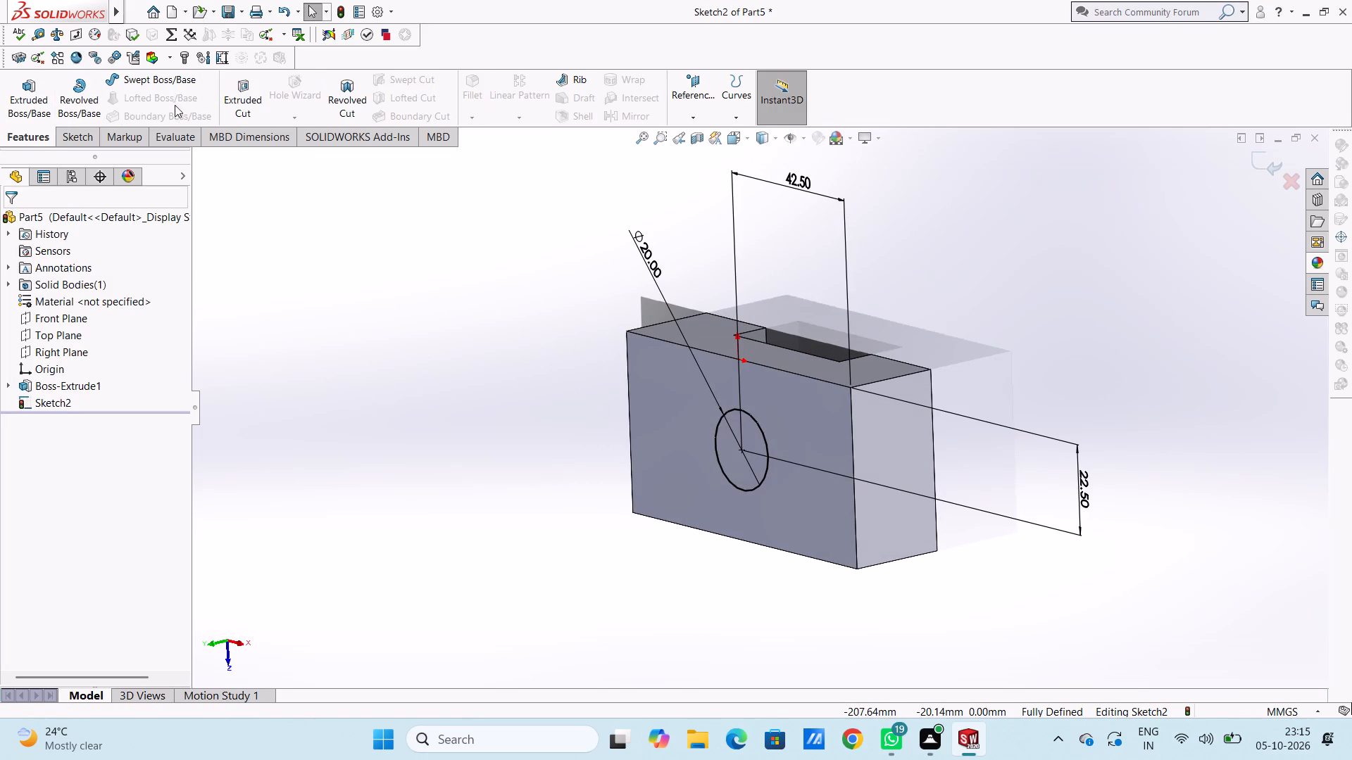
click(246, 96)
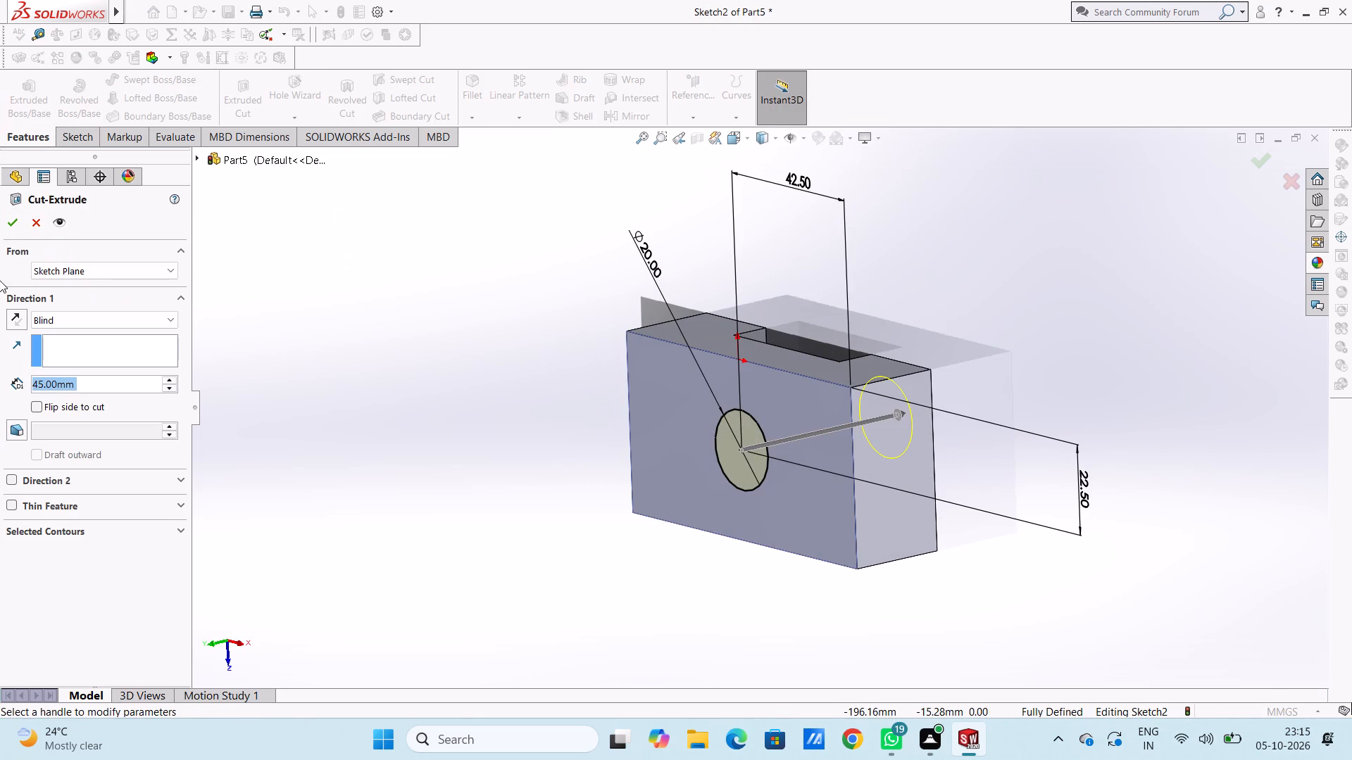
click(13, 229)
click(294, 320)
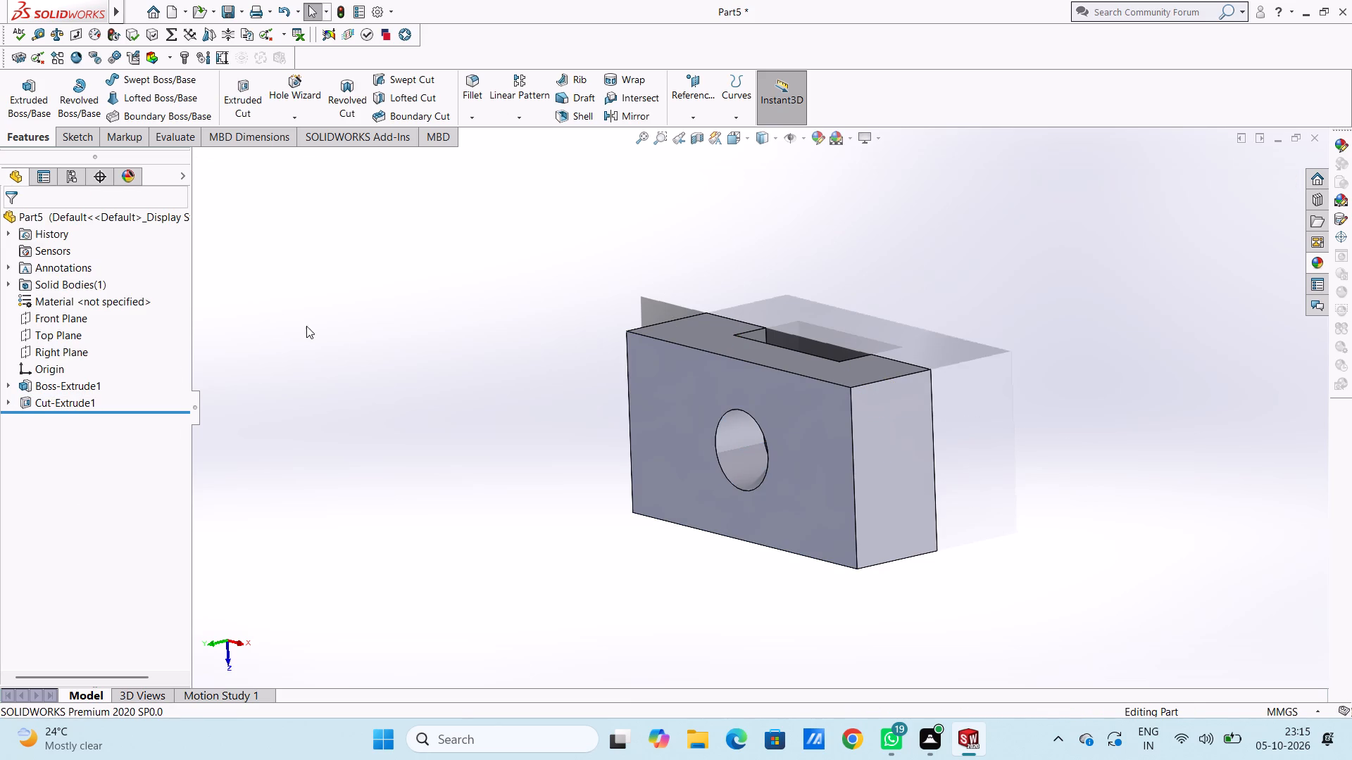
Start a sketch on the block's left end face and draw a 15 mm radius circle above the top edge, aligned with its midpoint.
middle_drag(361, 353, 444, 304)
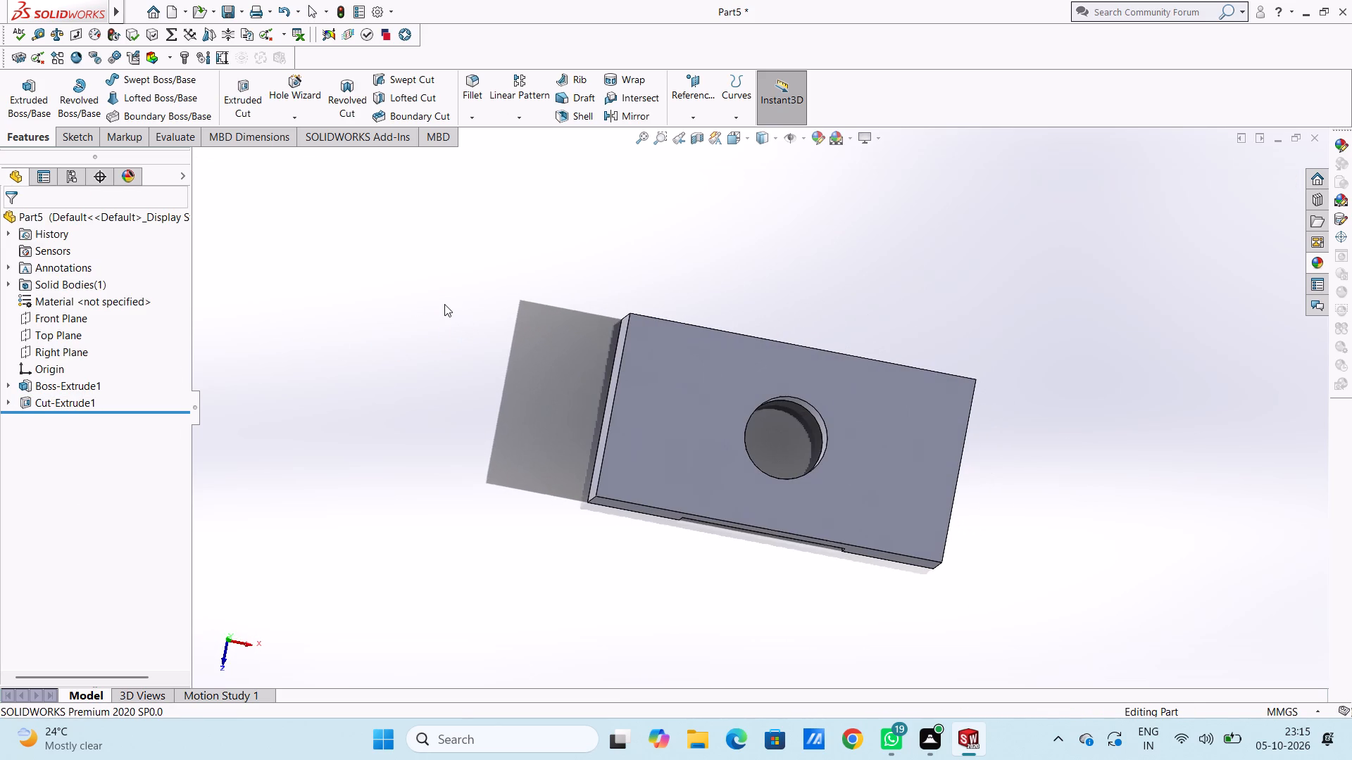
key(ctrl+1)
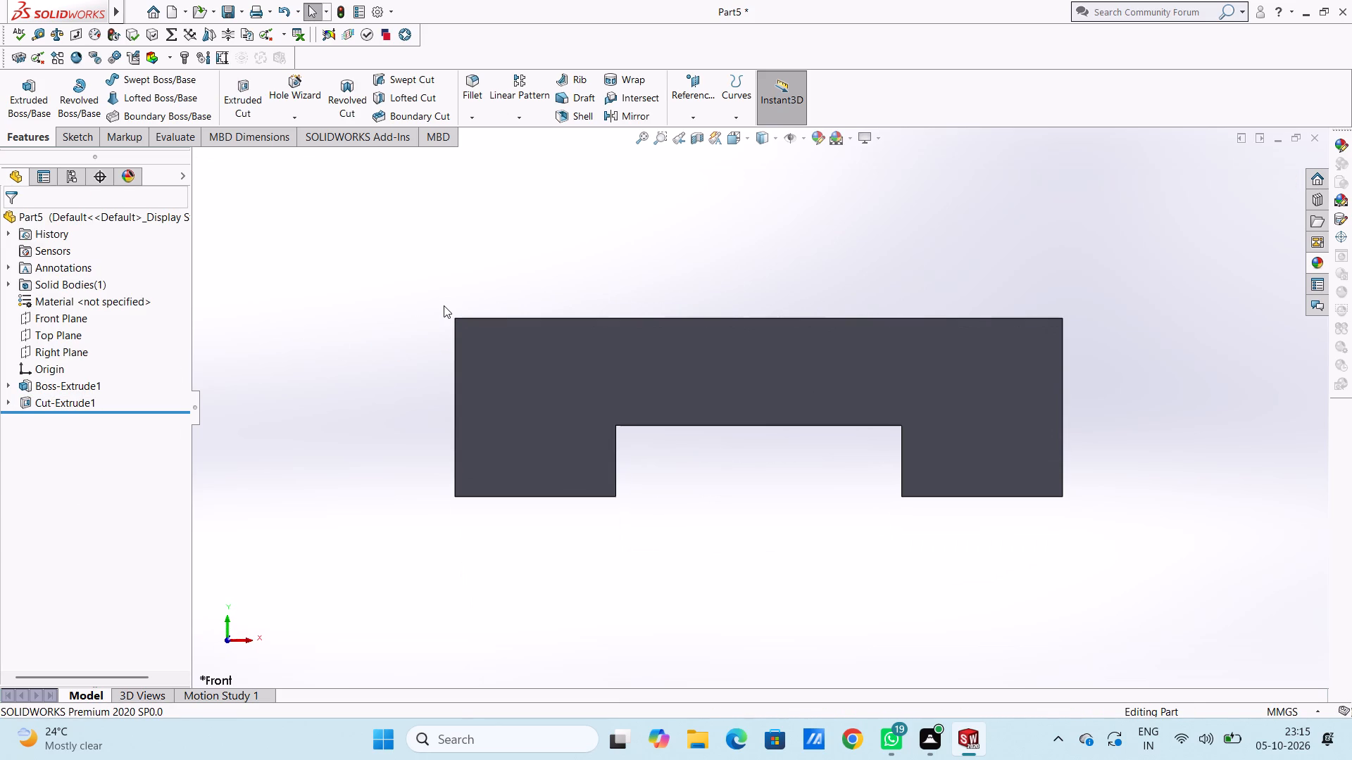
key(ctrl+3)
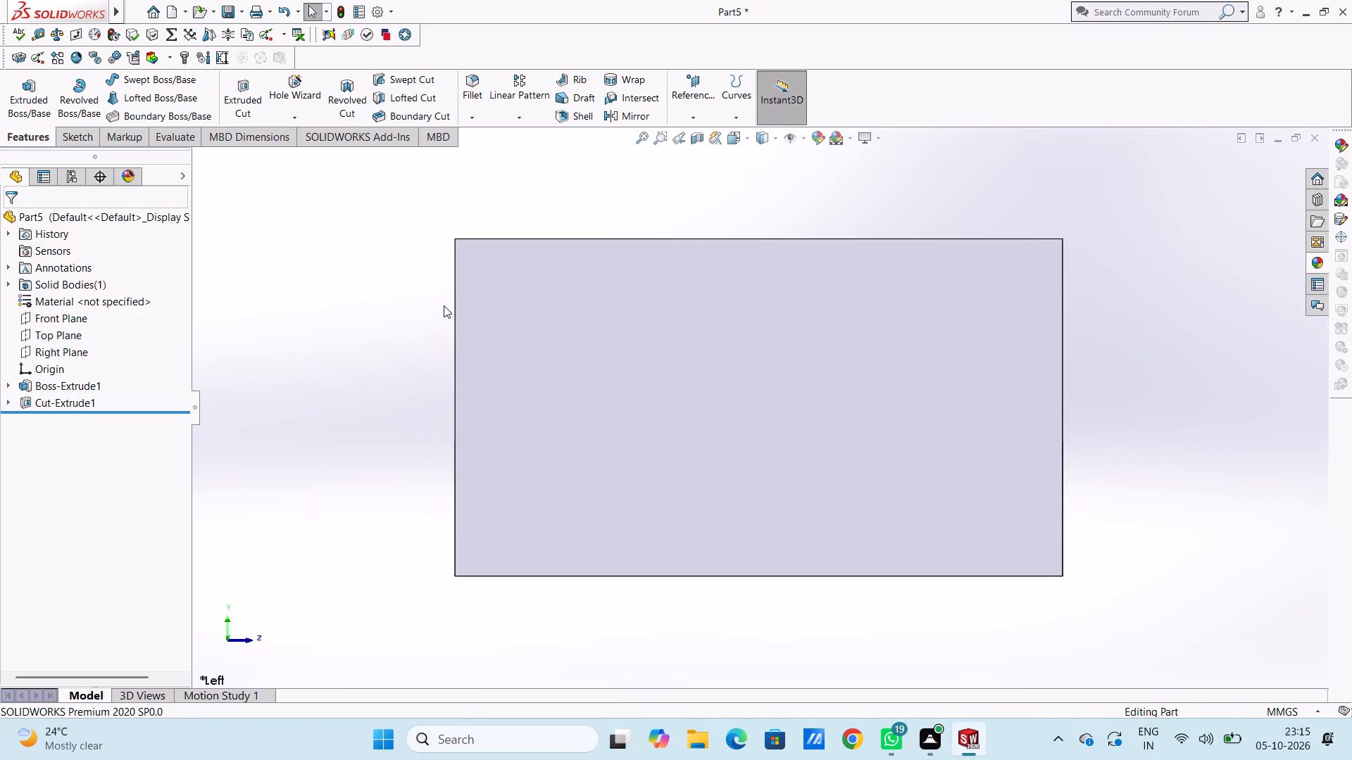
scroll(444, 305, up, 4)
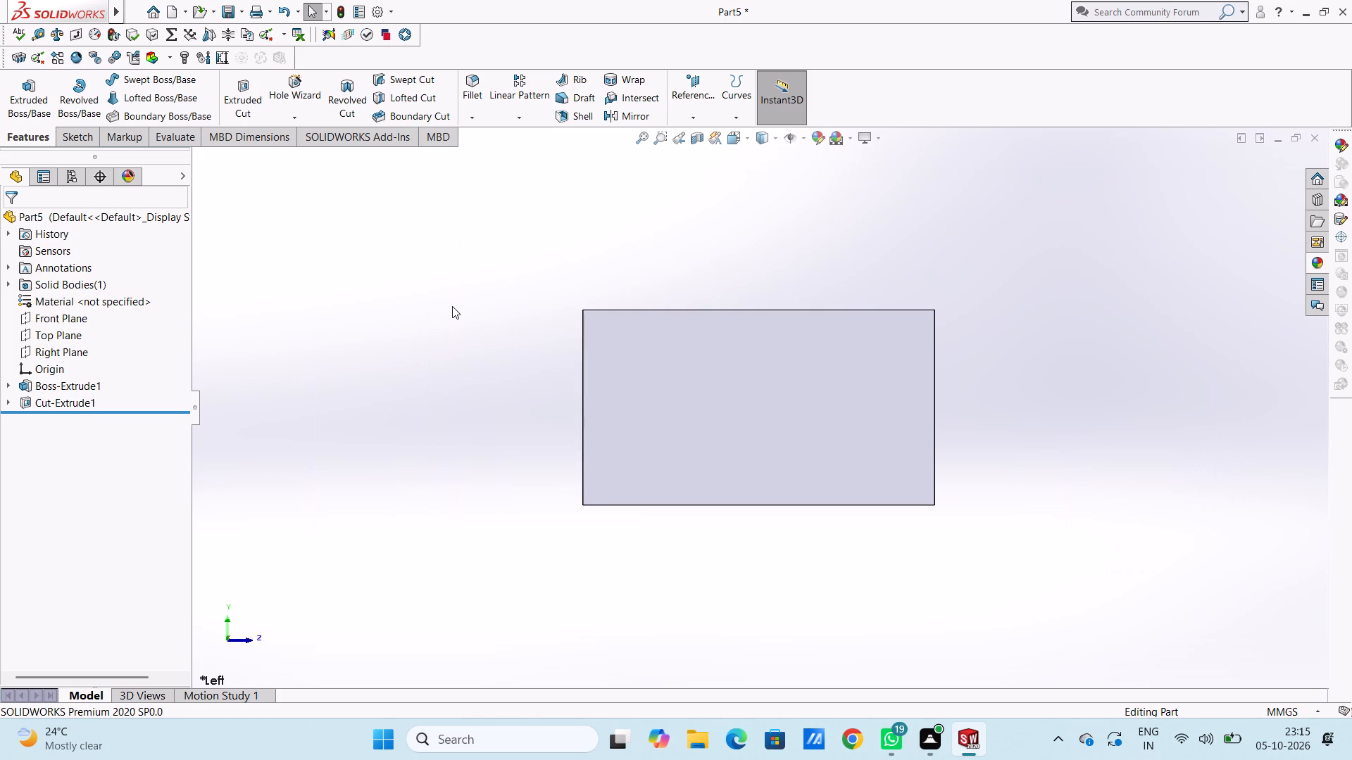
scroll(823, 264, up, 4)
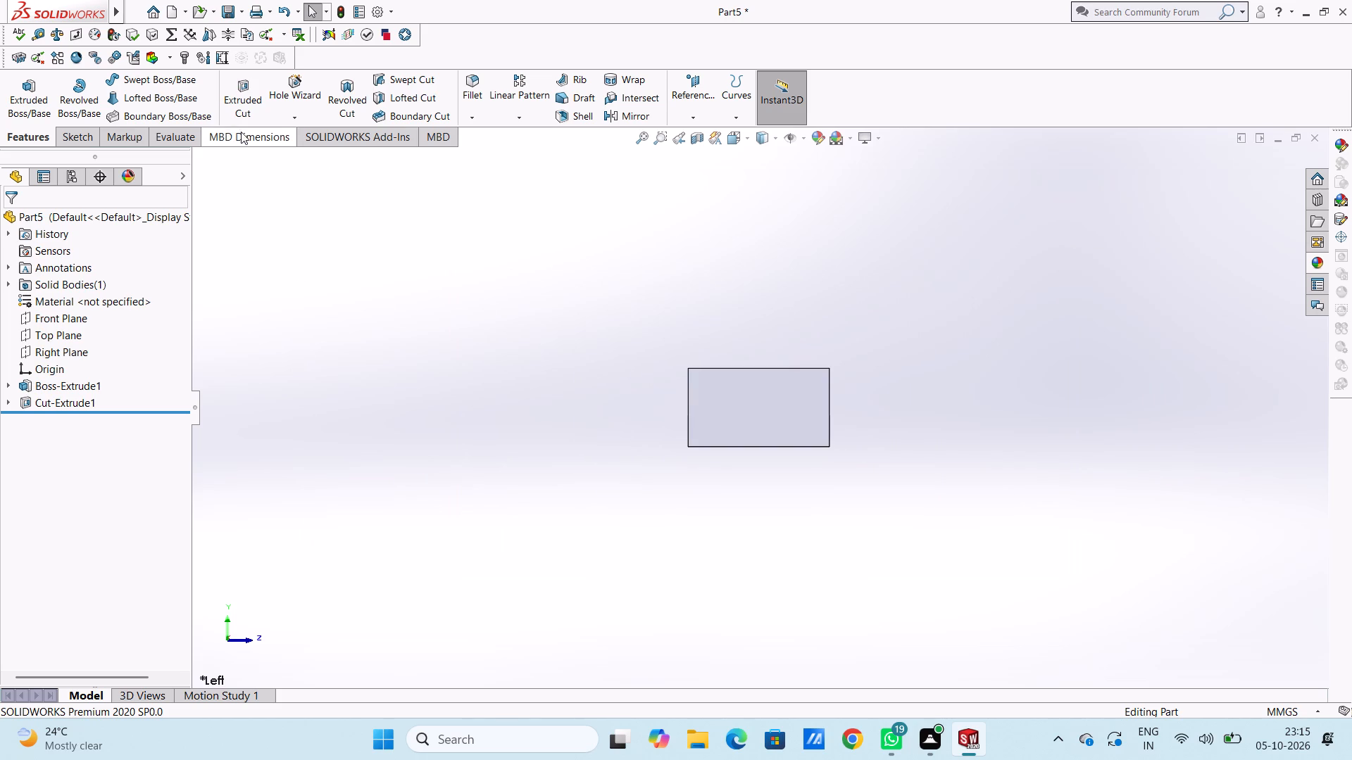
click(777, 409)
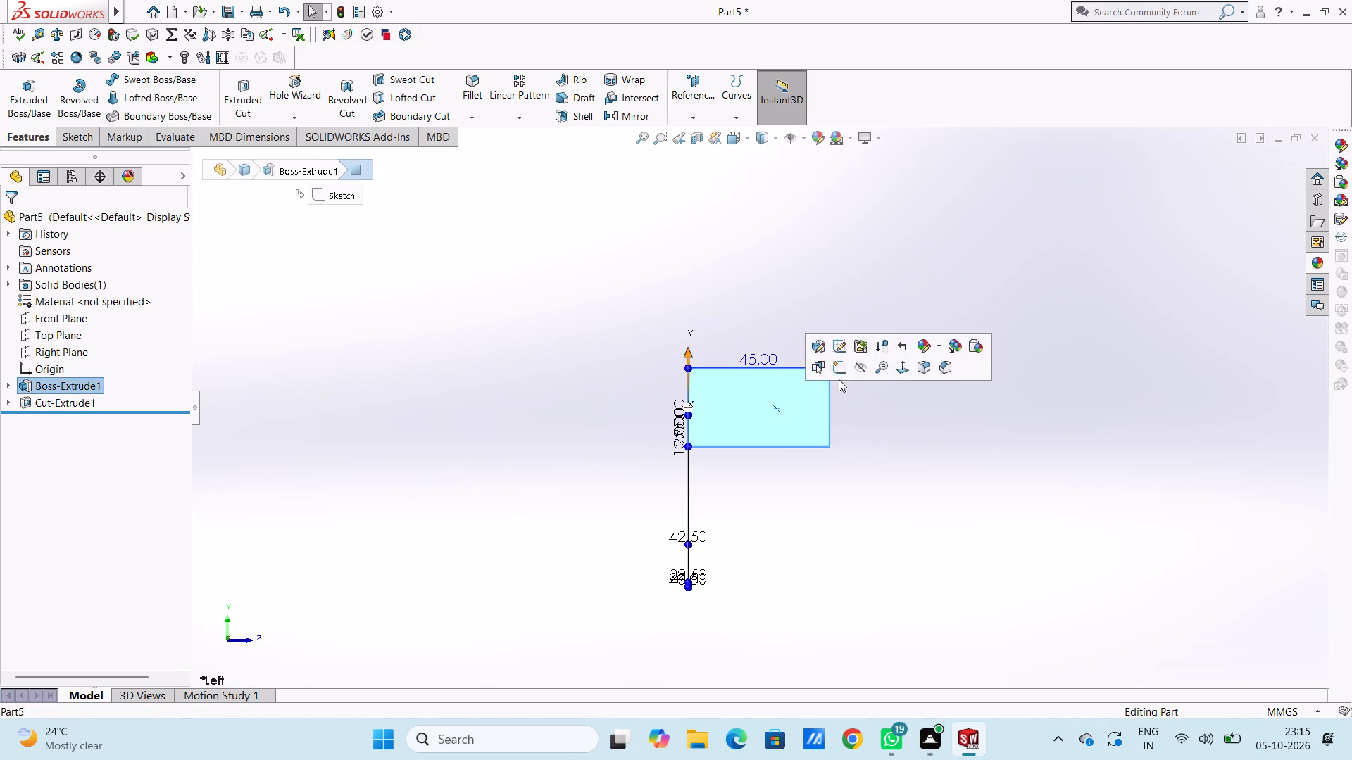
click(841, 374)
click(795, 288)
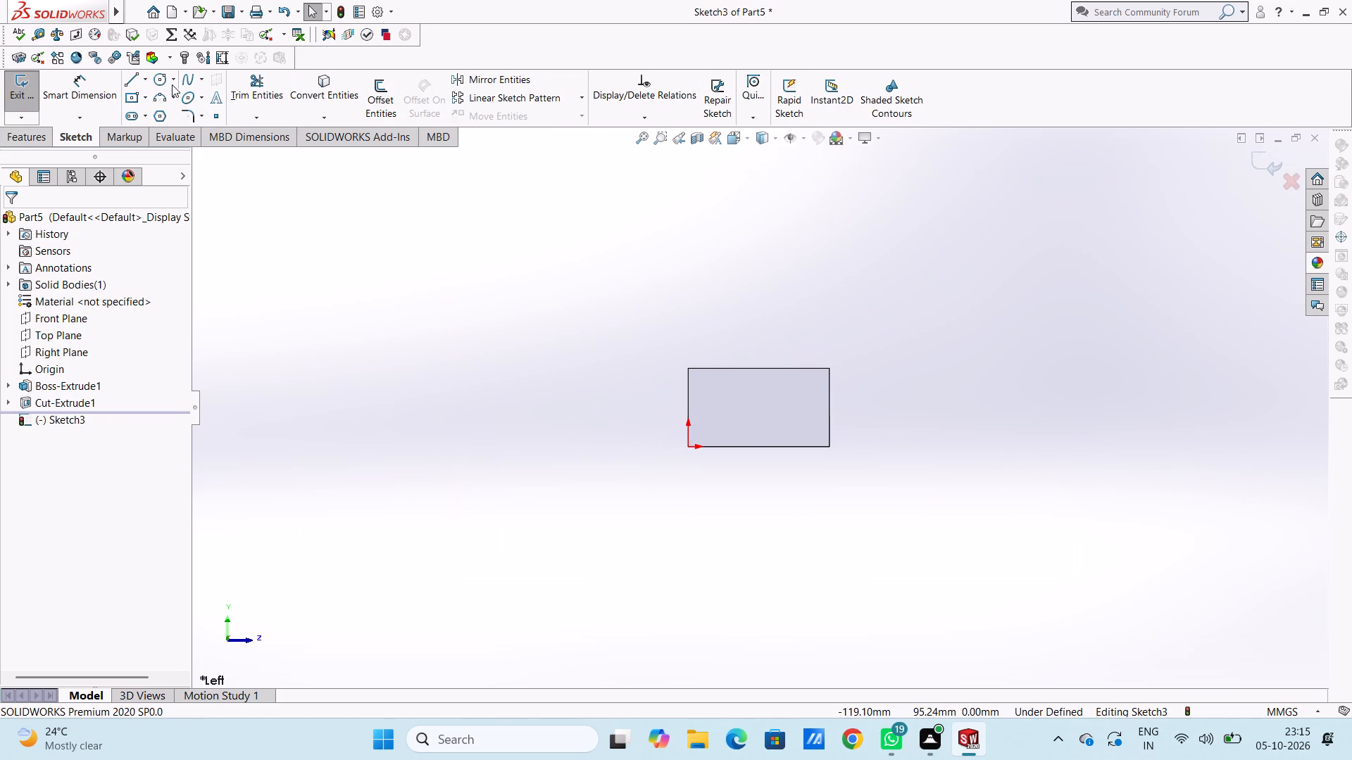
click(170, 83)
click(157, 87)
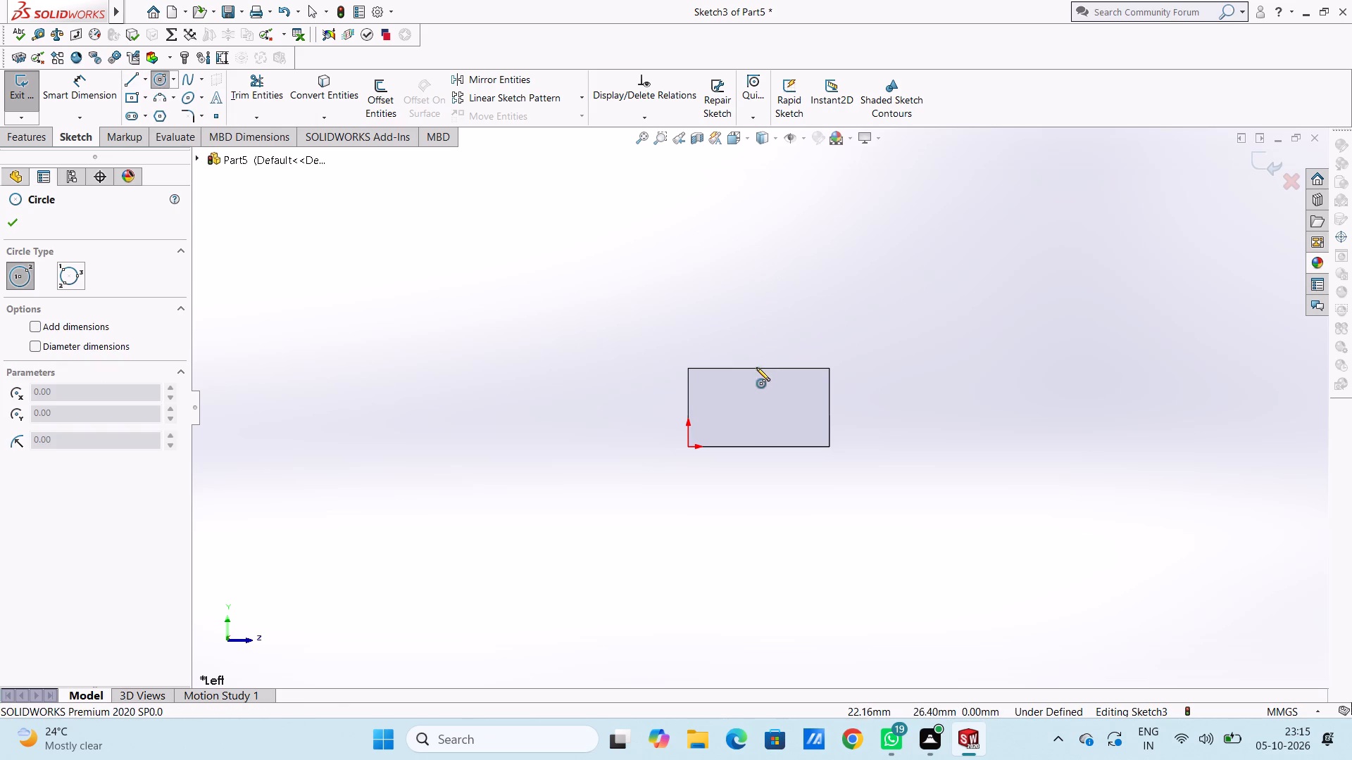
click(758, 238)
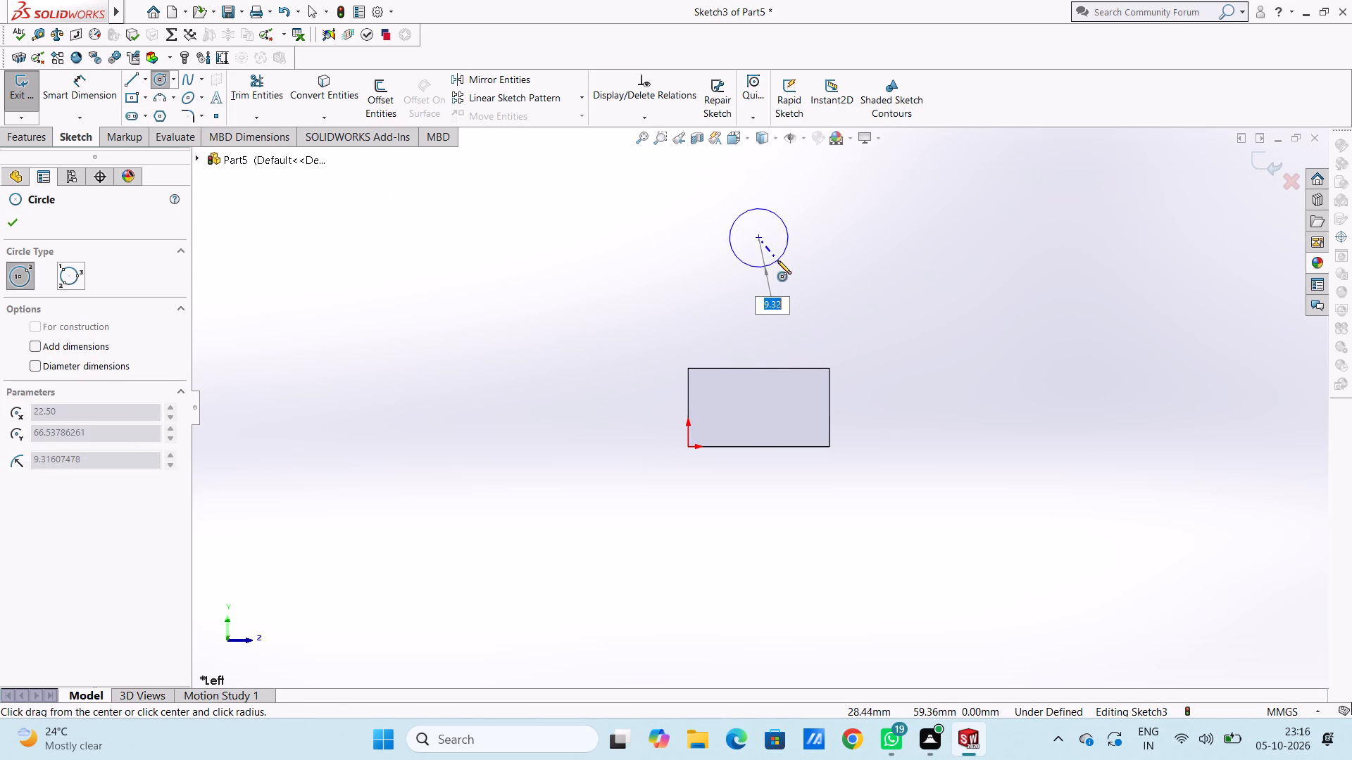
text(15)
key(Return)
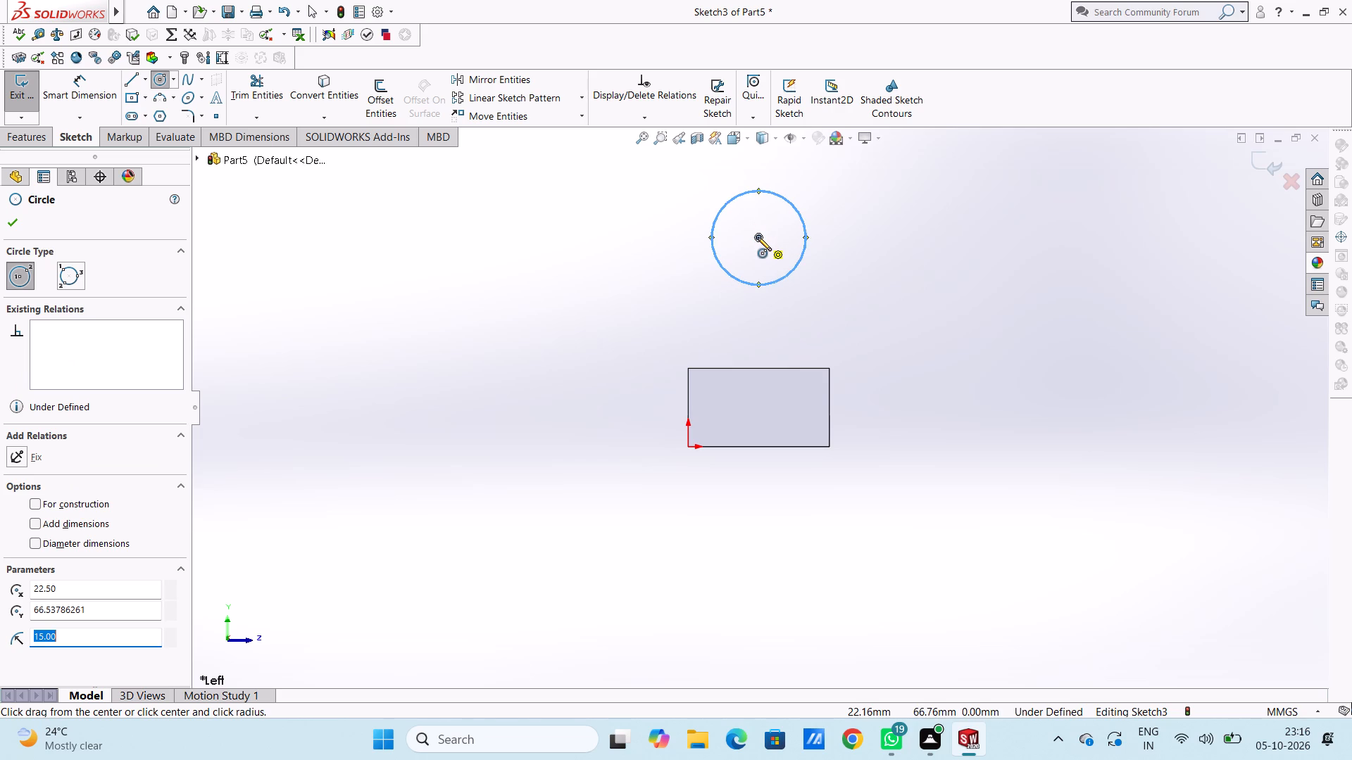
Draw a concentric inner circle of 6 mm radius at the same centre.
click(758, 237)
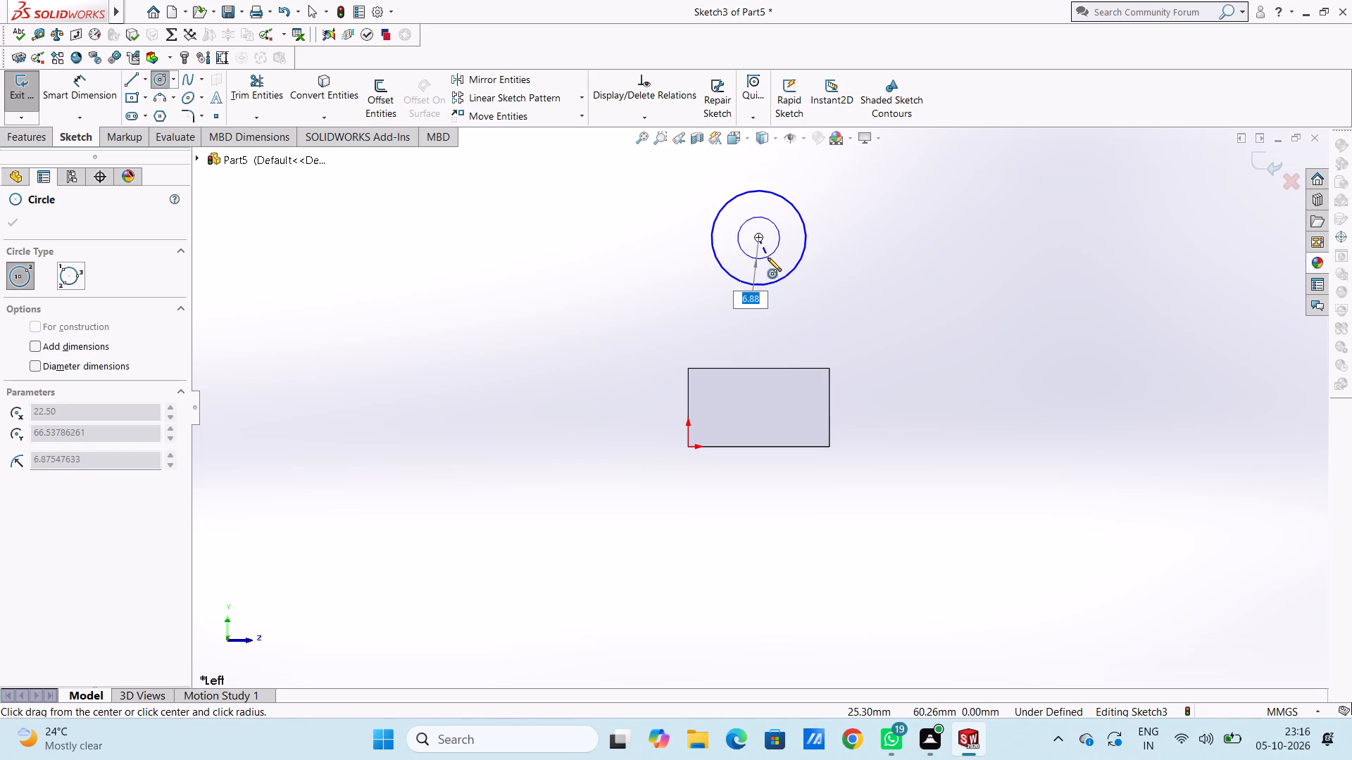
key(6)
key(Return)
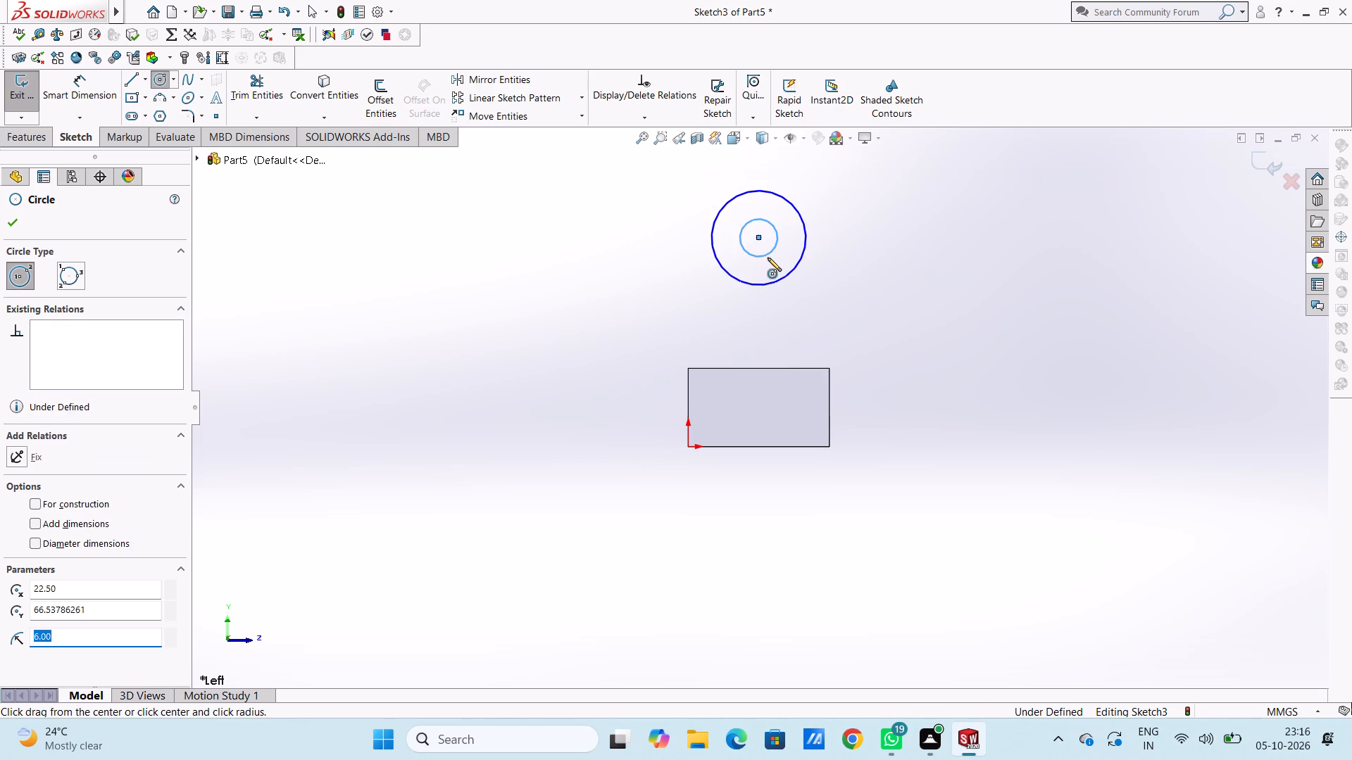
scroll(768, 258, up, 3)
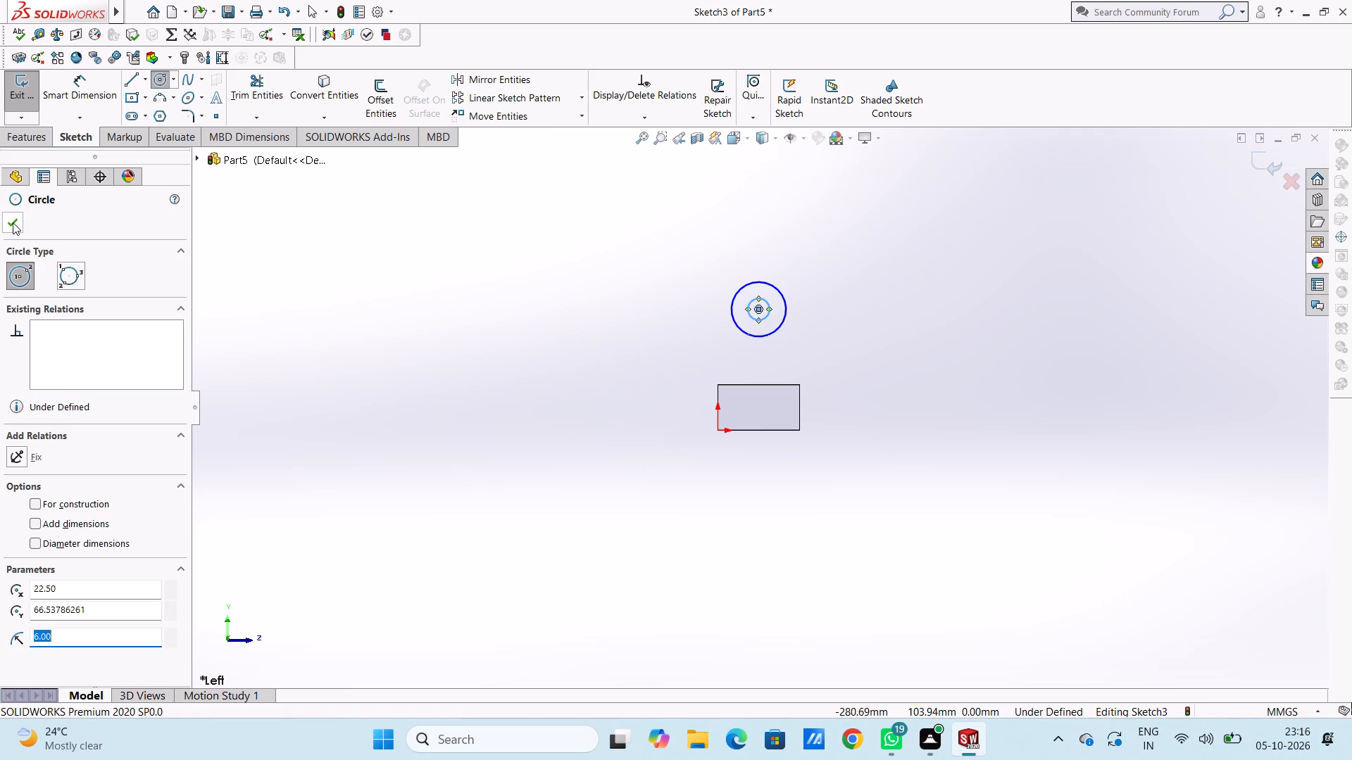
click(13, 222)
Dimension the diameters of the outer and inner circles.
click(77, 97)
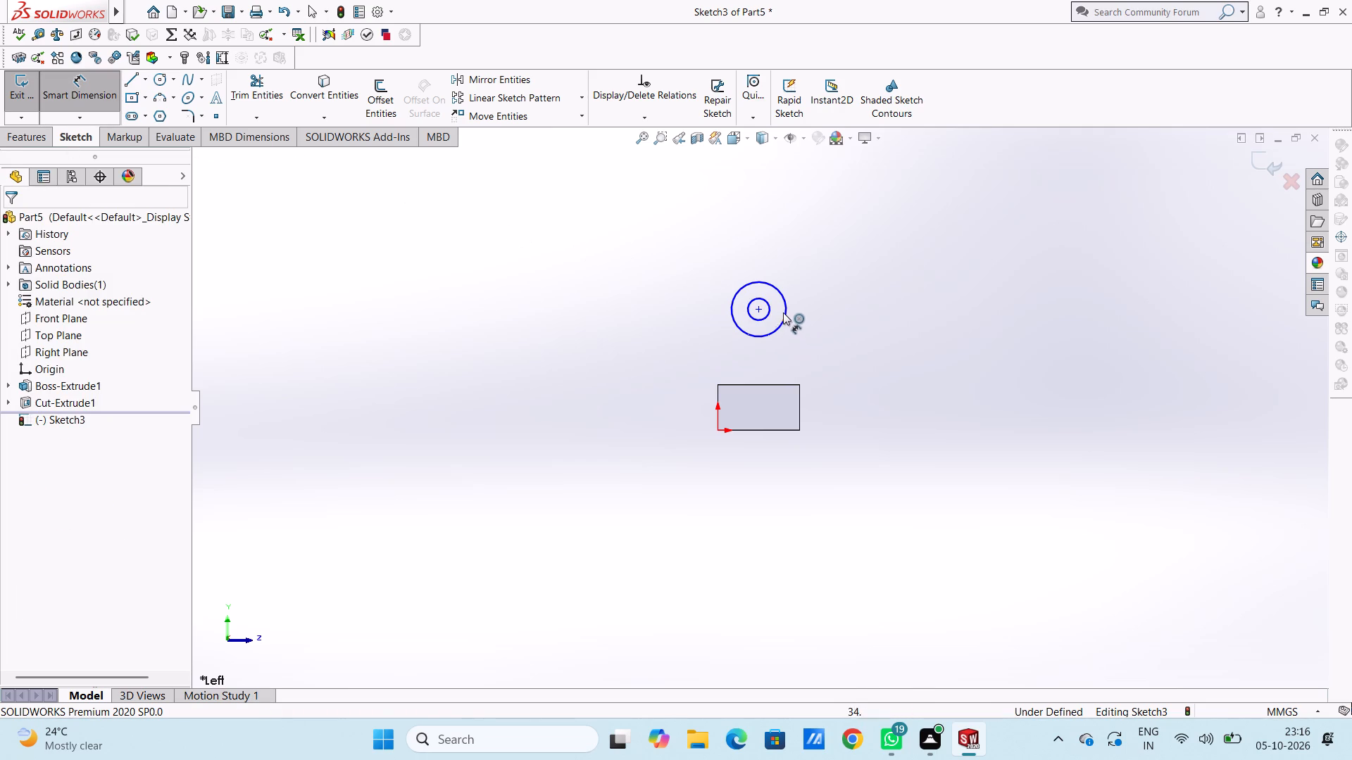
click(785, 314)
click(1023, 262)
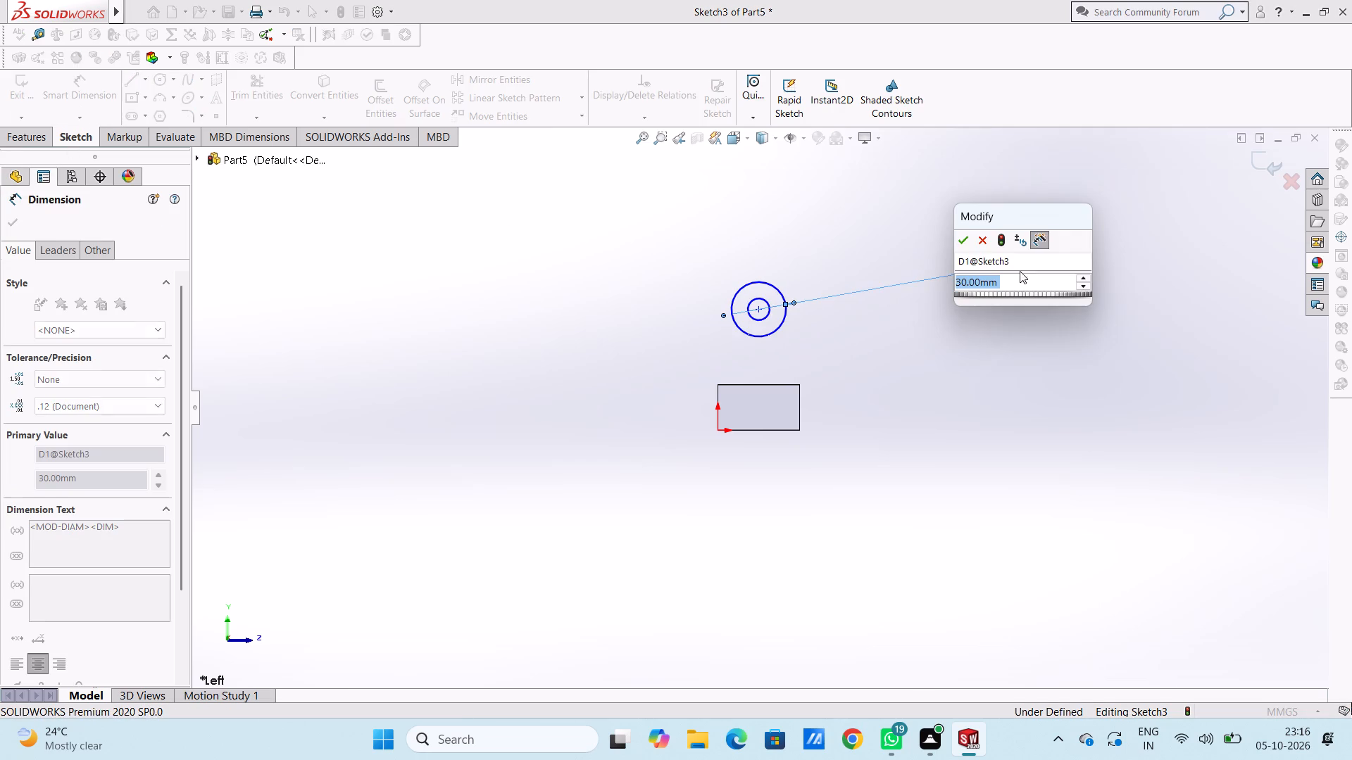
click(961, 240)
click(898, 239)
click(761, 300)
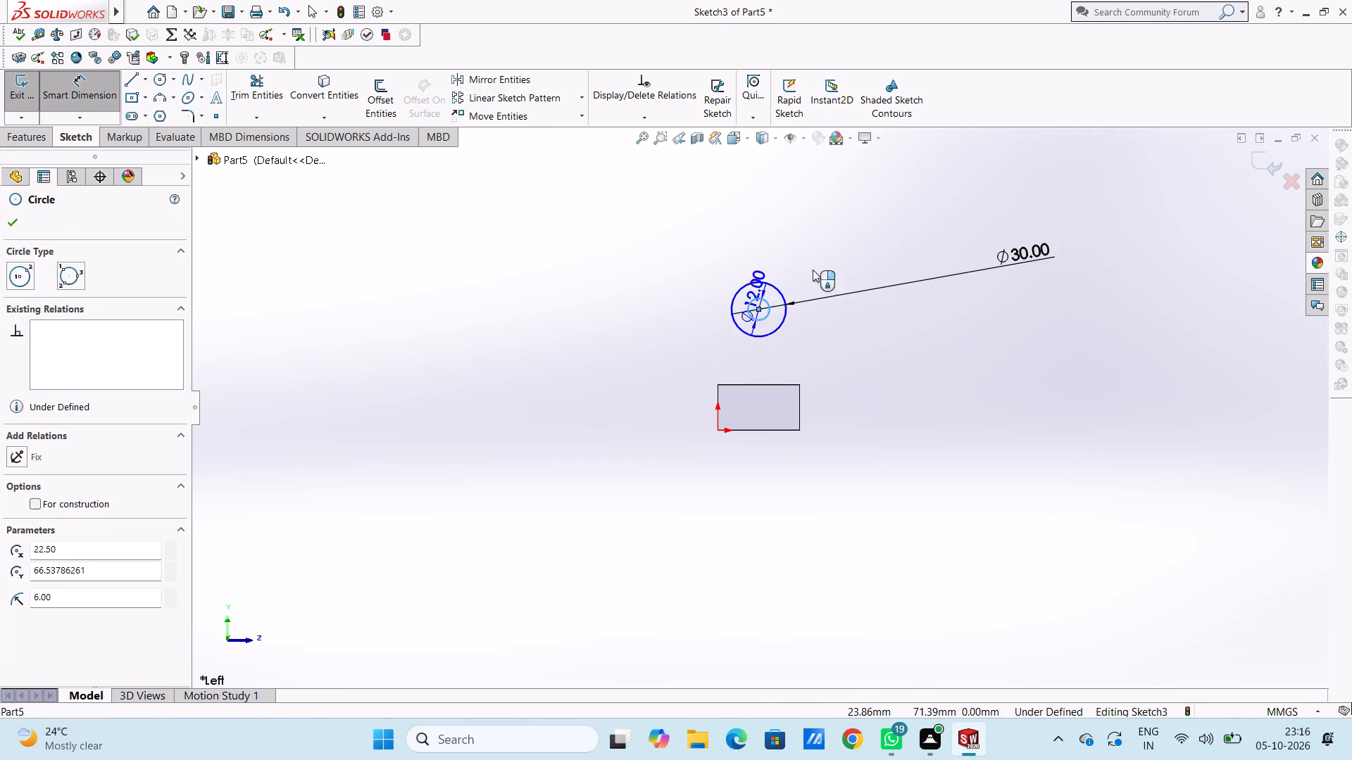
click(913, 235)
click(853, 219)
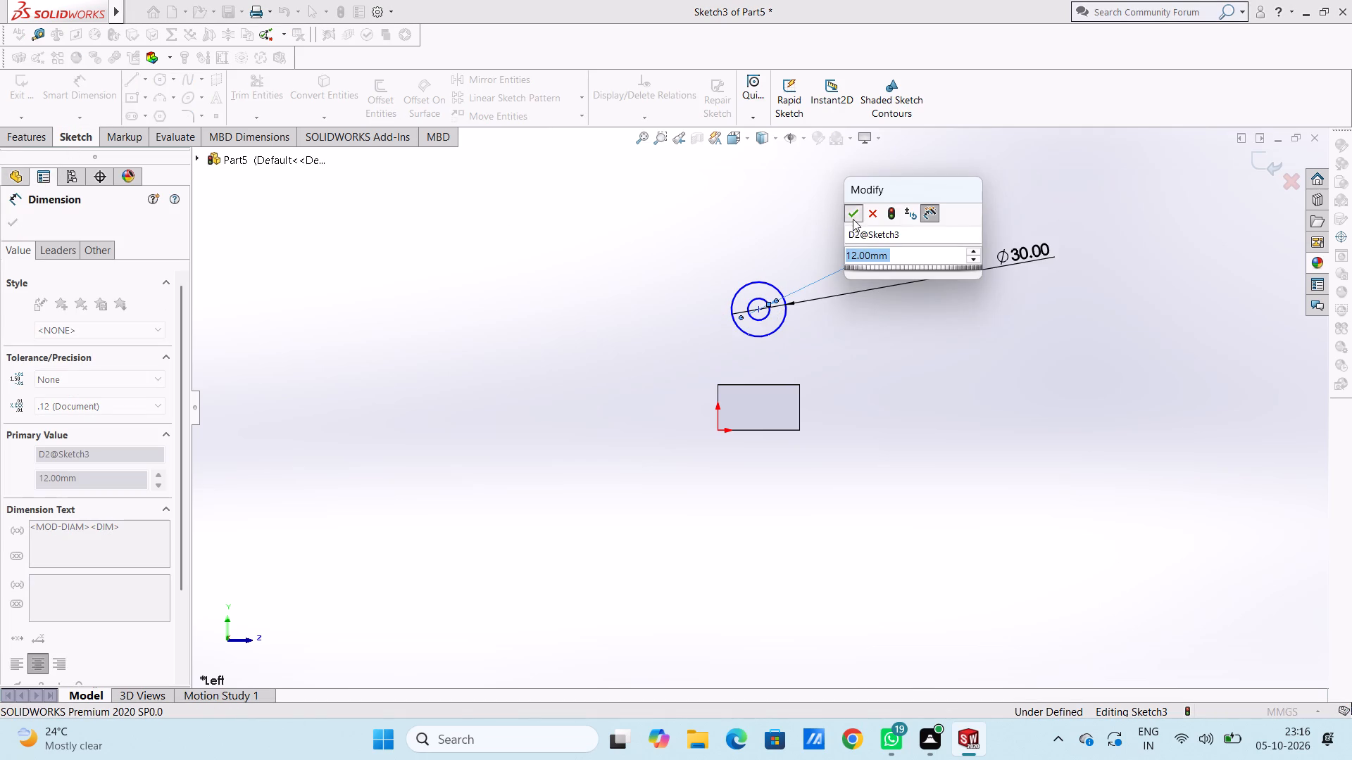
click(822, 219)
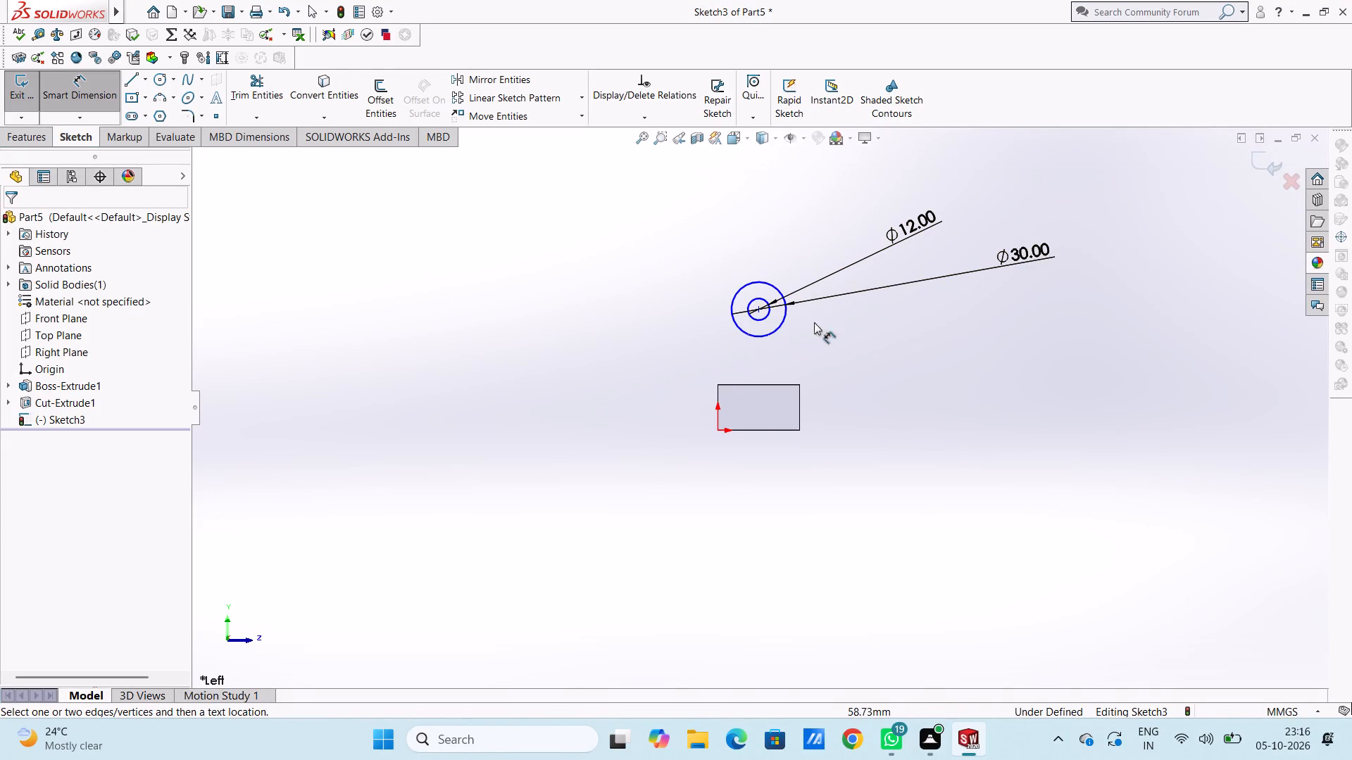
Dimension the circles' centre from the block's bottom edge and set the height to 58 mm.
click(758, 313)
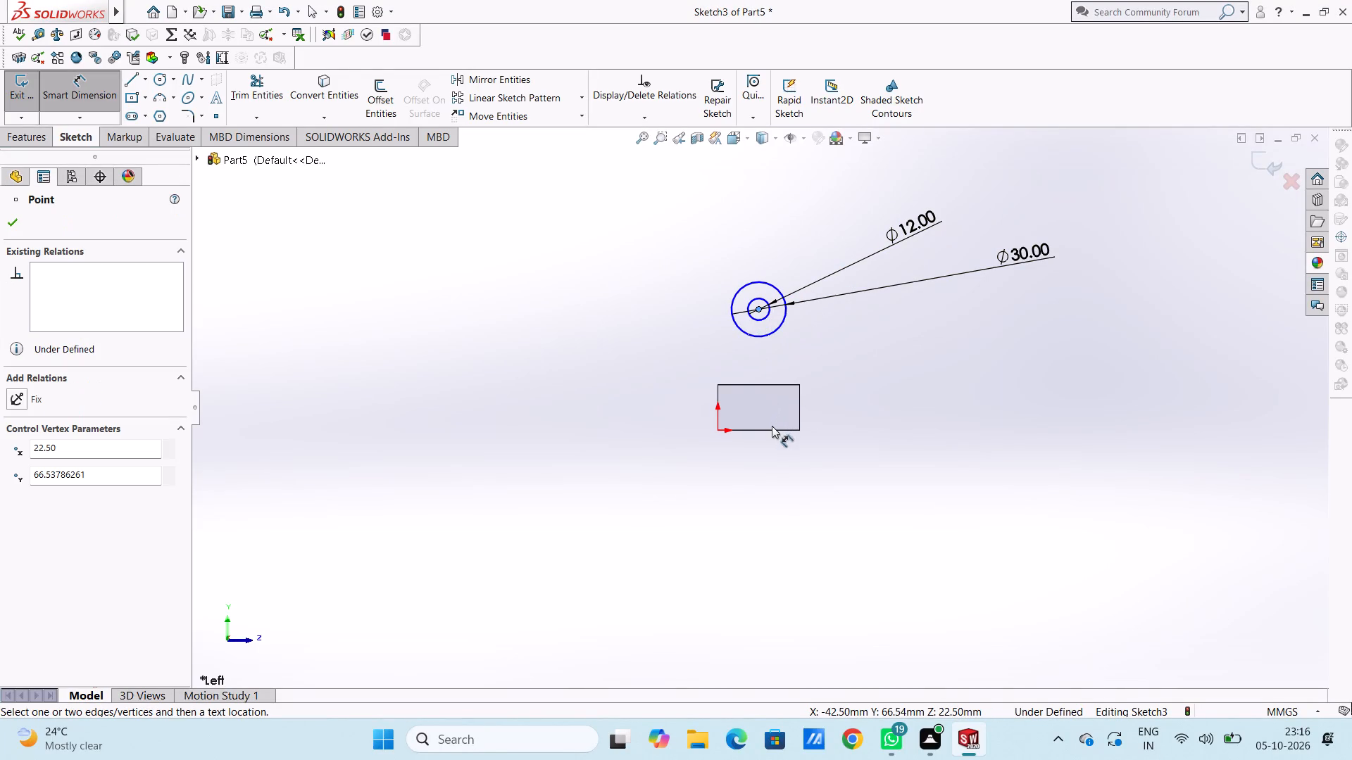
click(769, 431)
click(1059, 388)
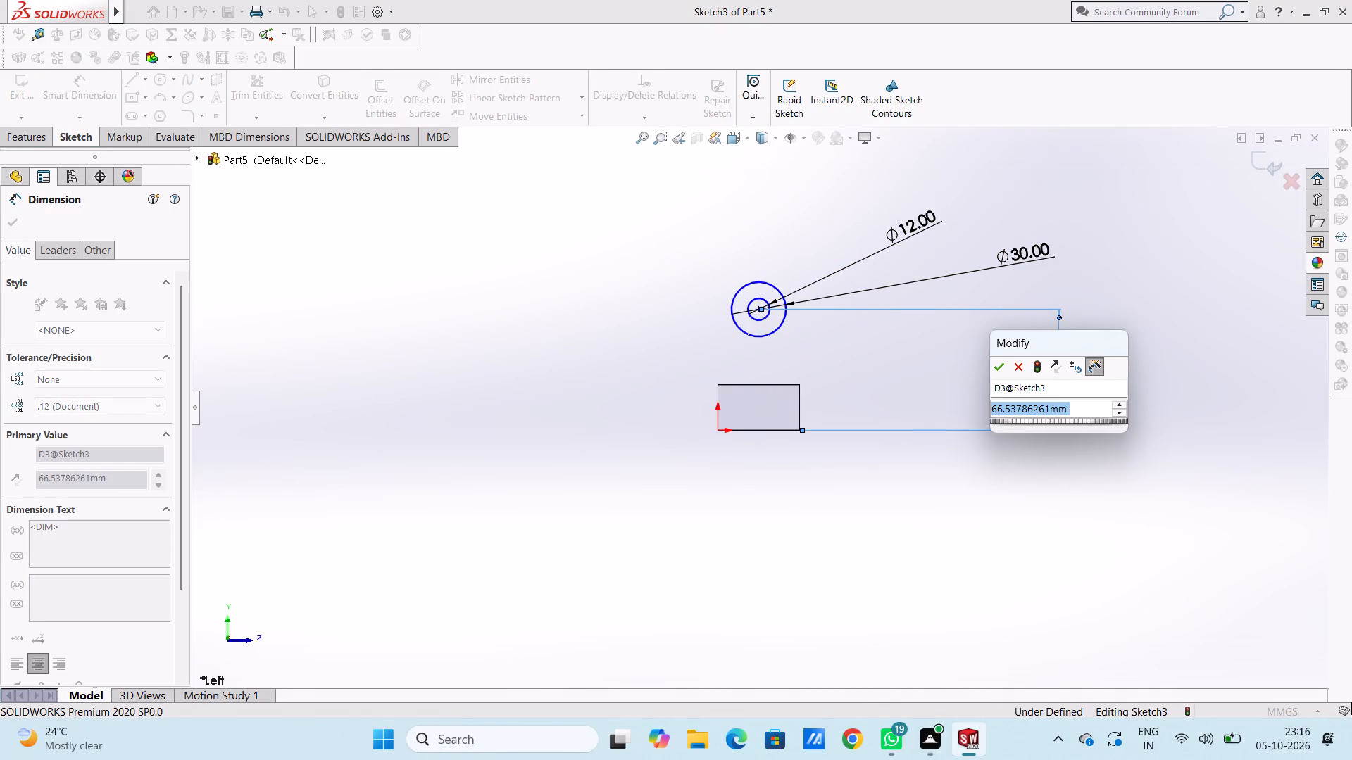
text(58)
key(Return)
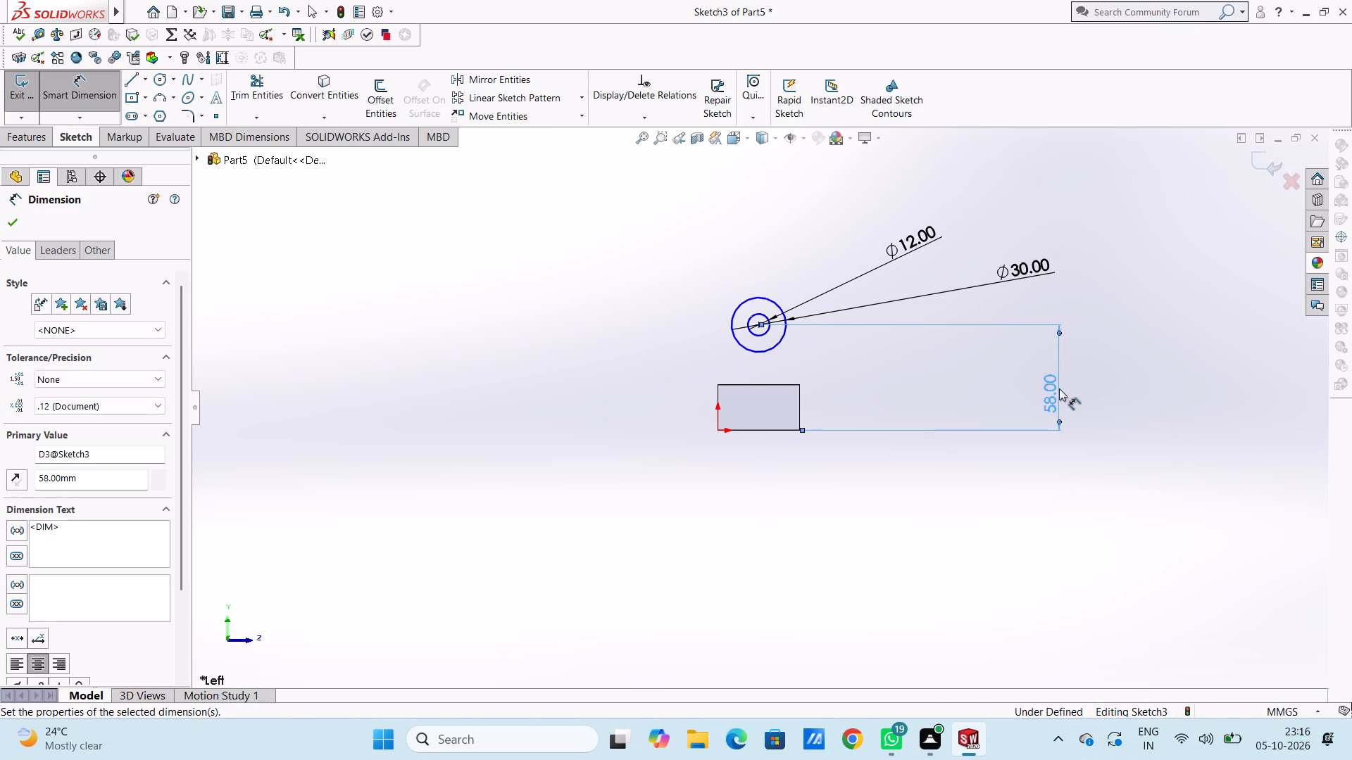
click(891, 374)
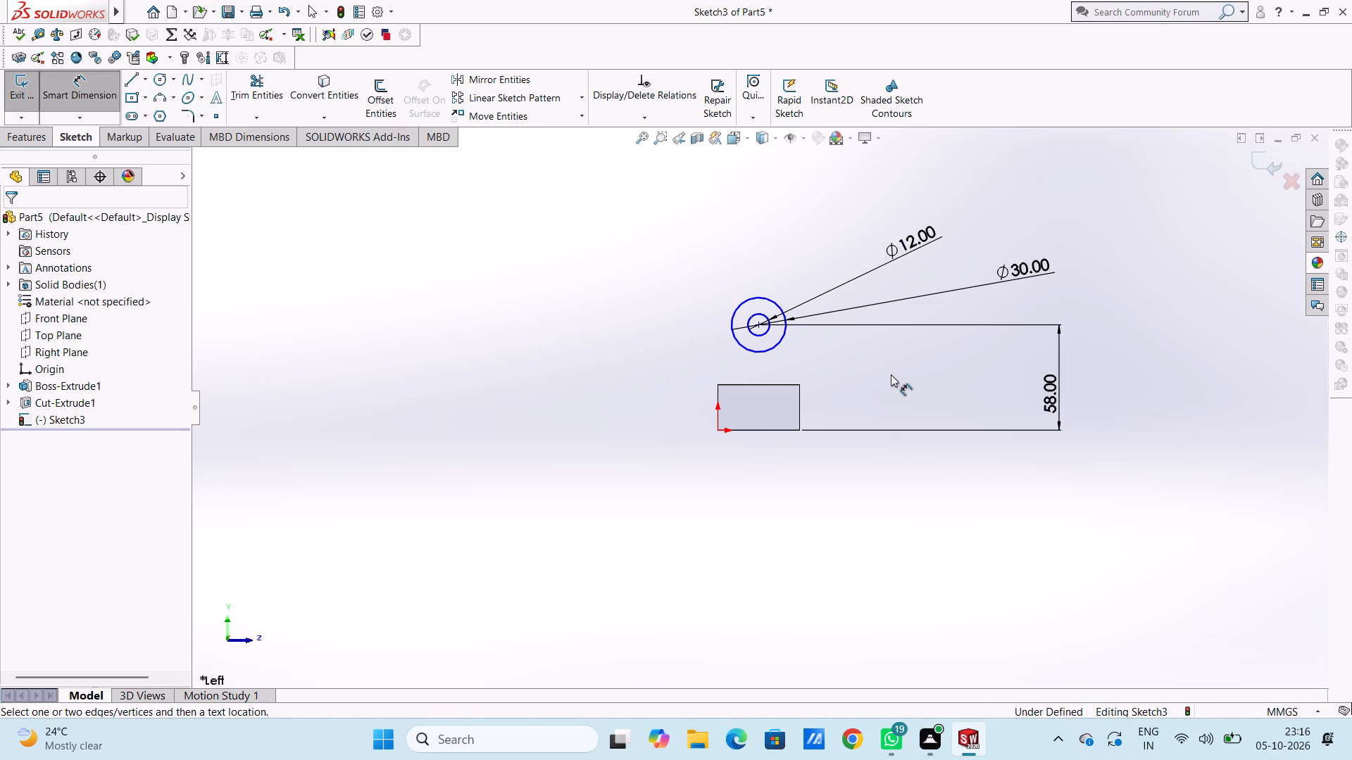
key(Escape)
key(Escape)
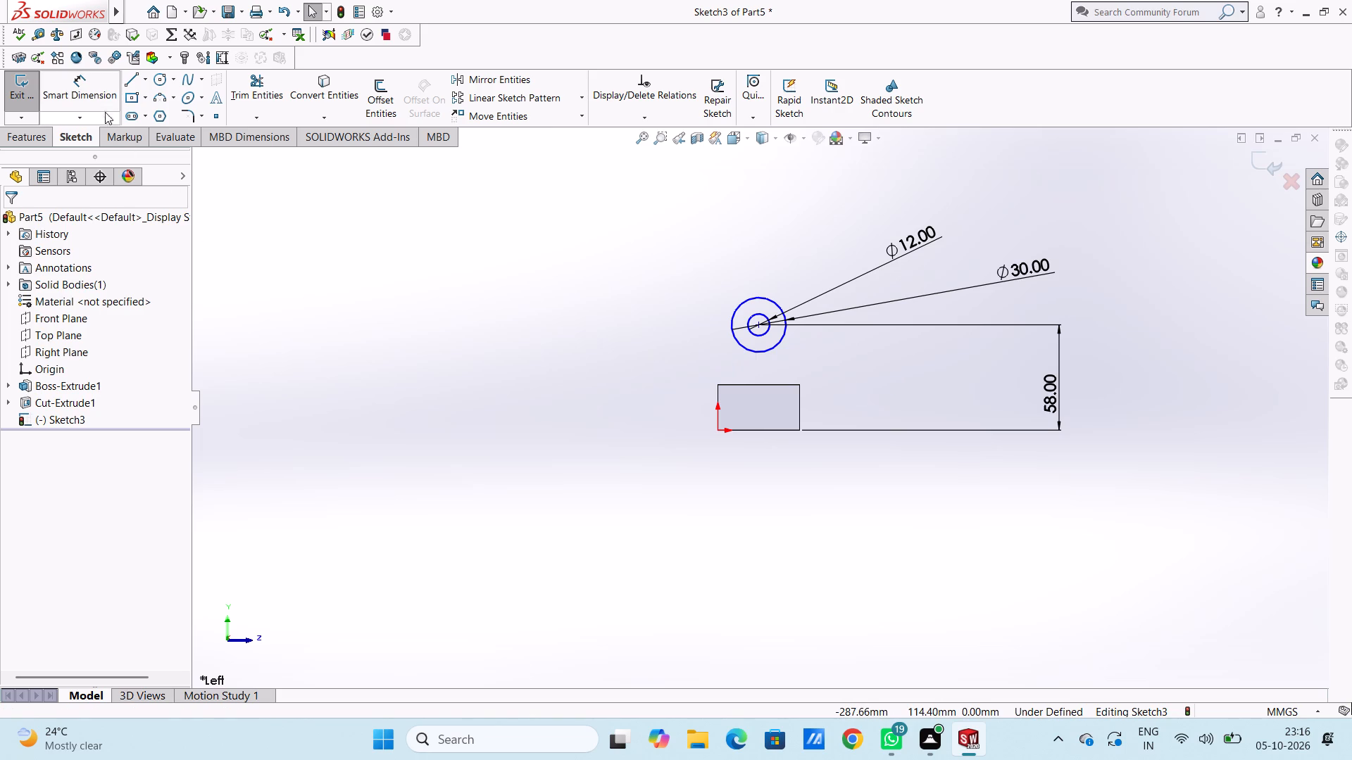
Dimension the horizontal distance from the circles' centre to the end face's right vertical edge.
click(104, 94)
click(758, 328)
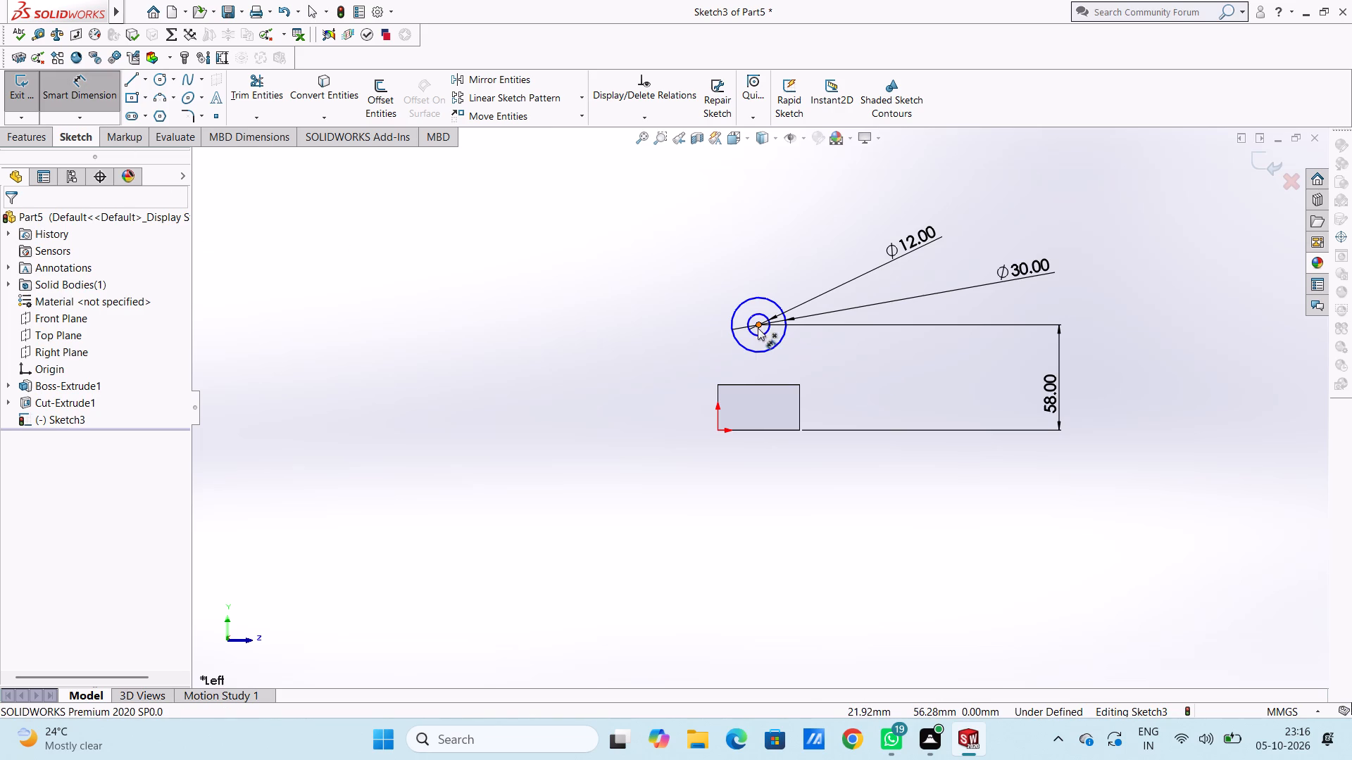
click(798, 407)
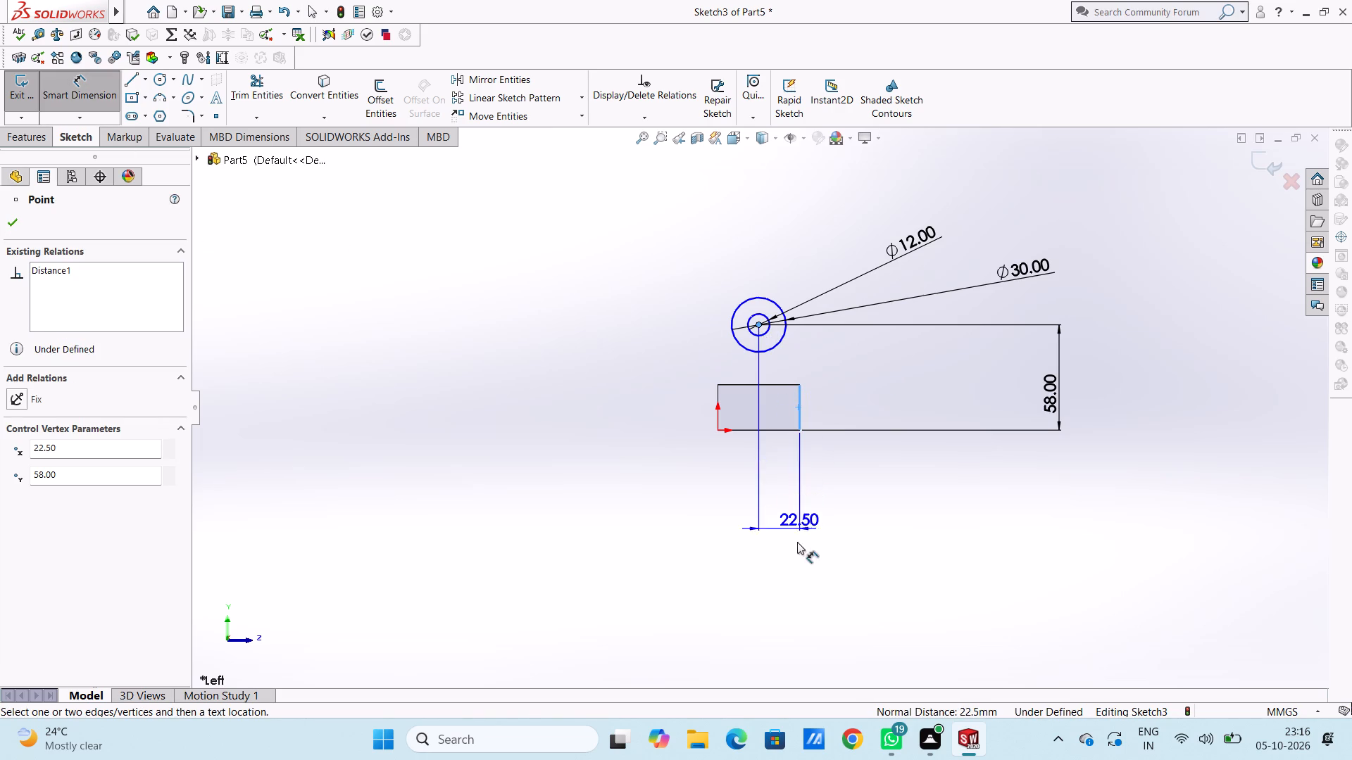
click(794, 555)
click(734, 536)
click(723, 531)
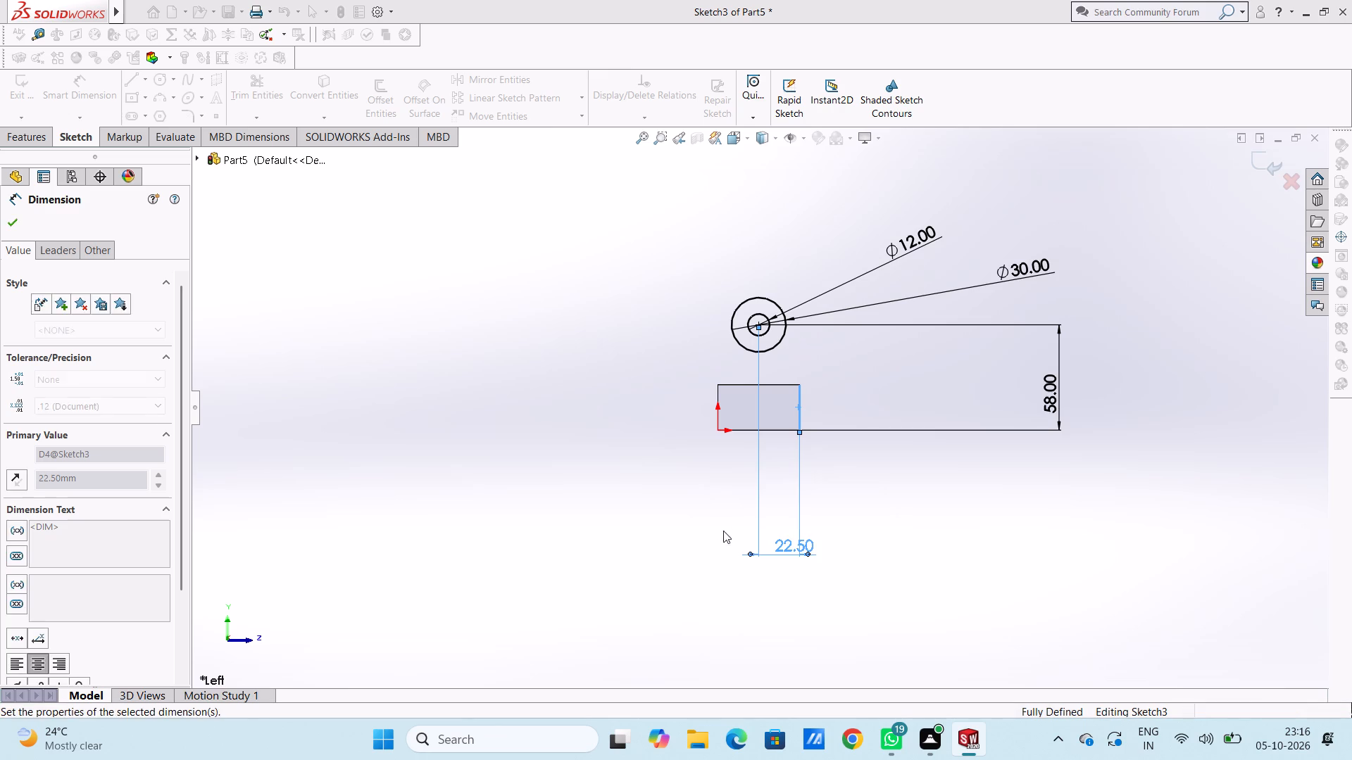
Draw a 45 mm line along the block's top edge and slanted lines about 38 mm long from both ends to the outer circle.
scroll(789, 382, down, 3)
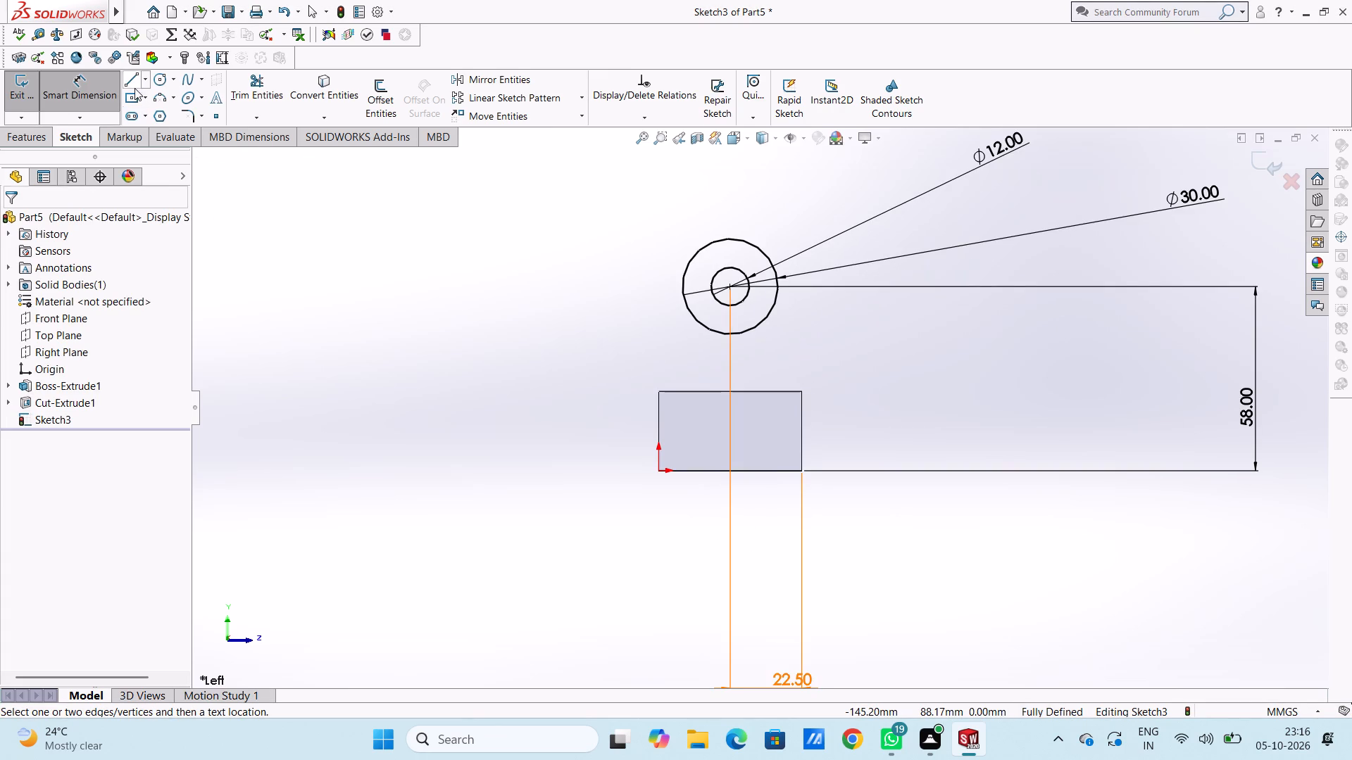
click(134, 88)
scroll(797, 335, down, 3)
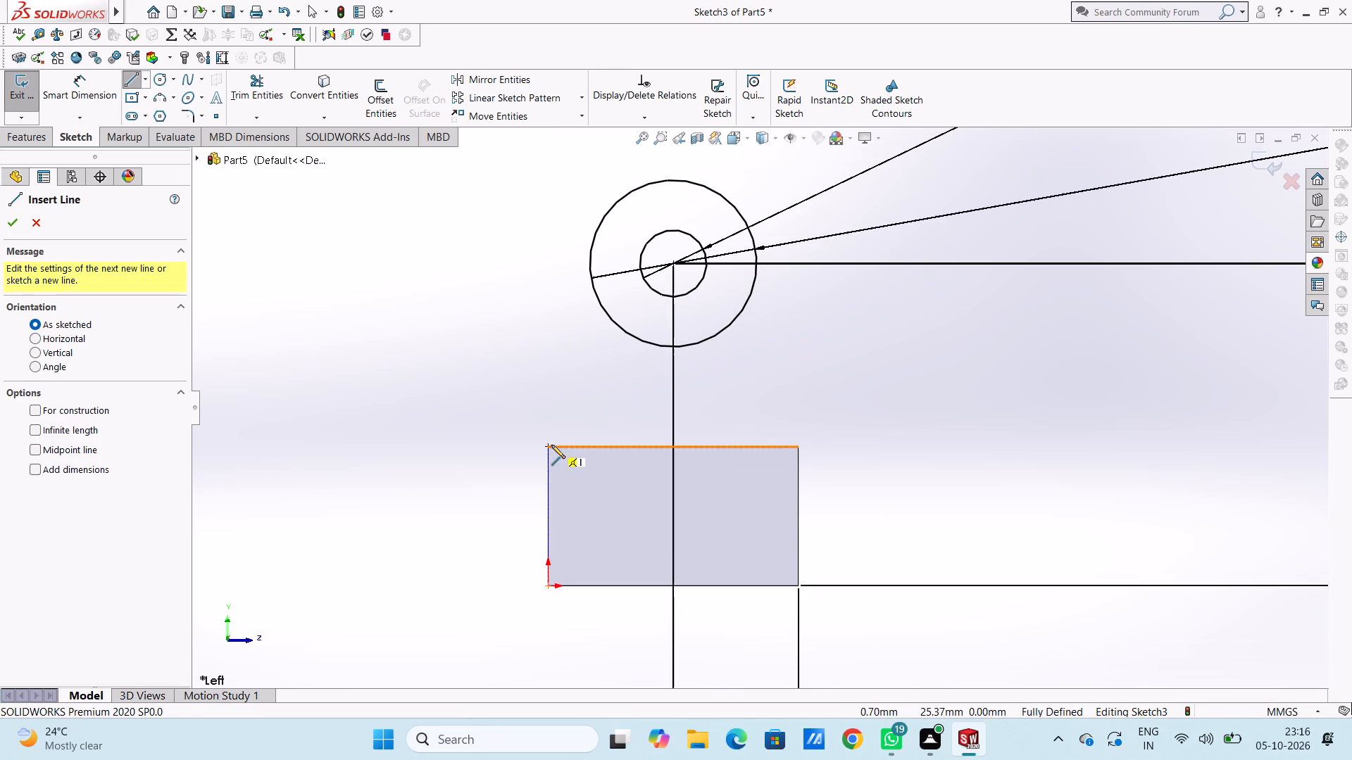
click(544, 445)
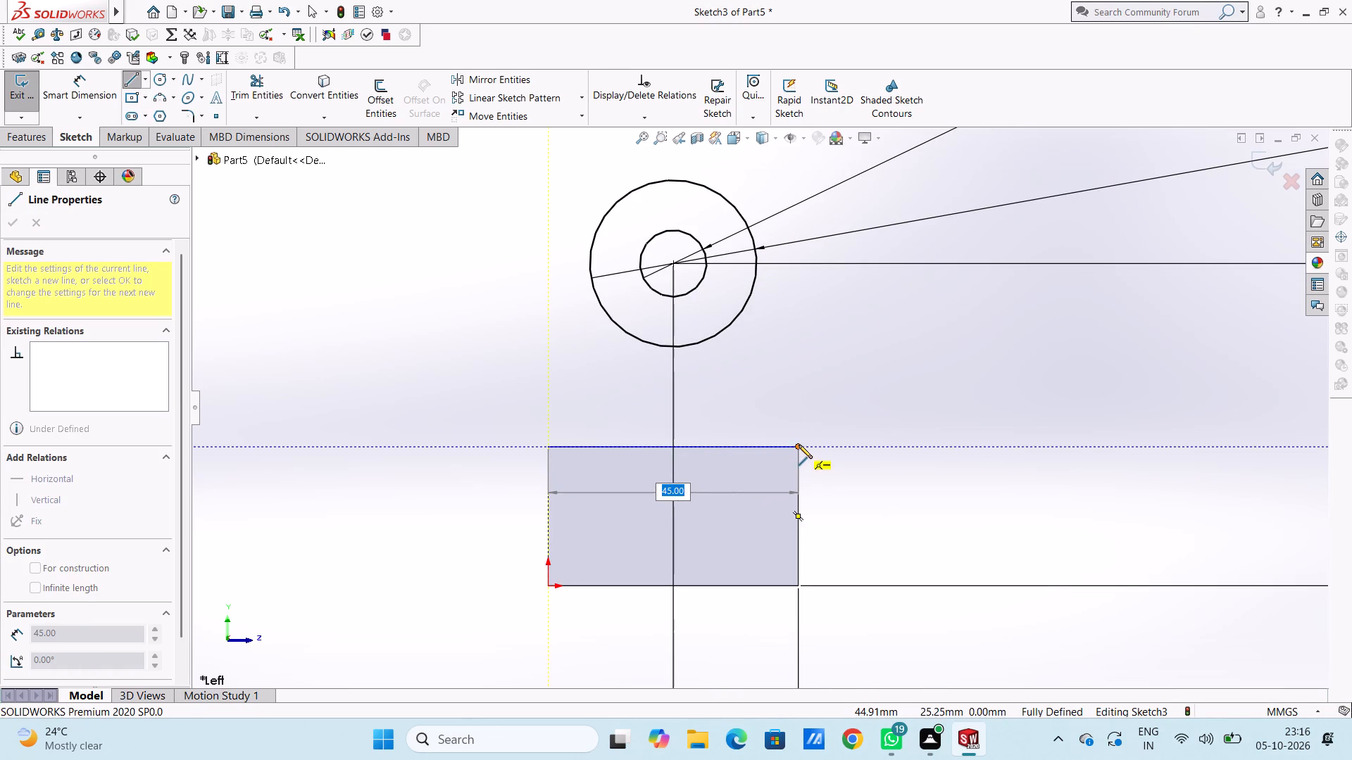
click(799, 445)
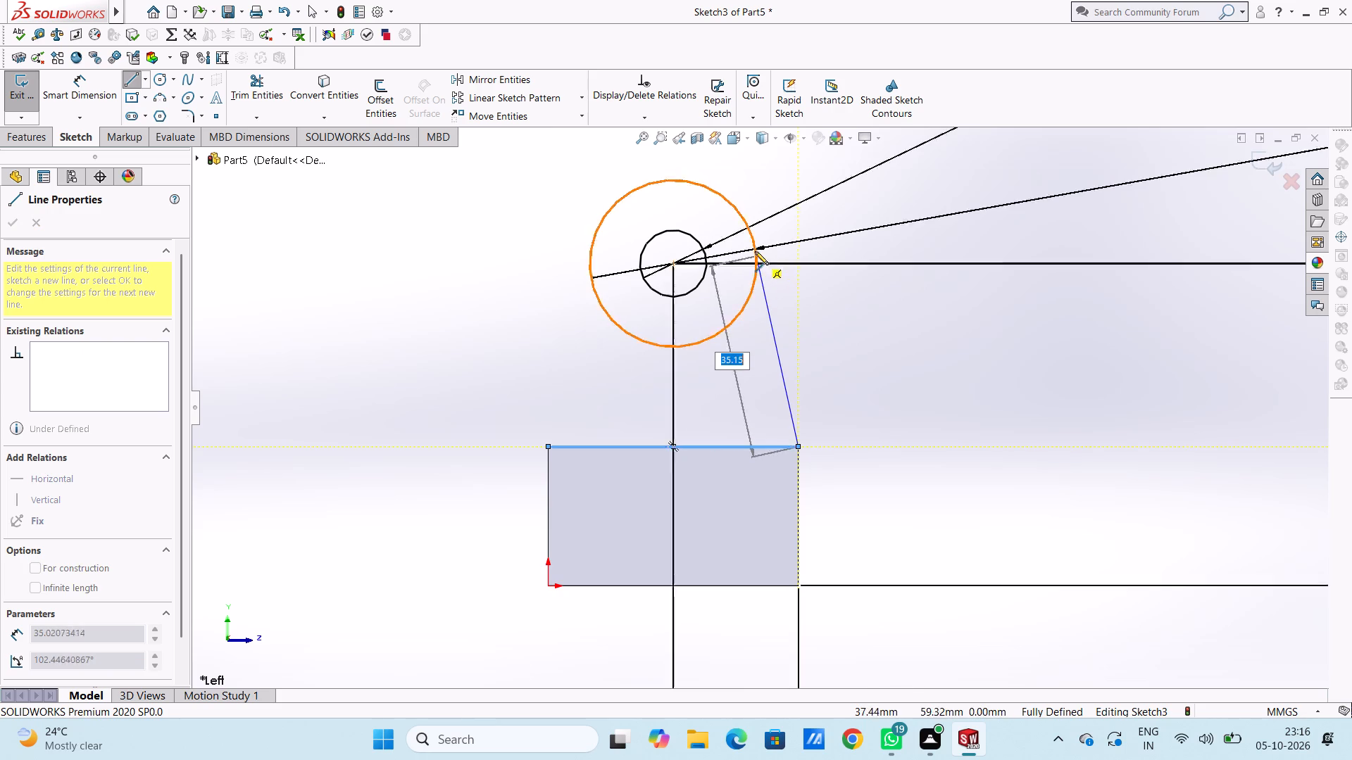
click(752, 239)
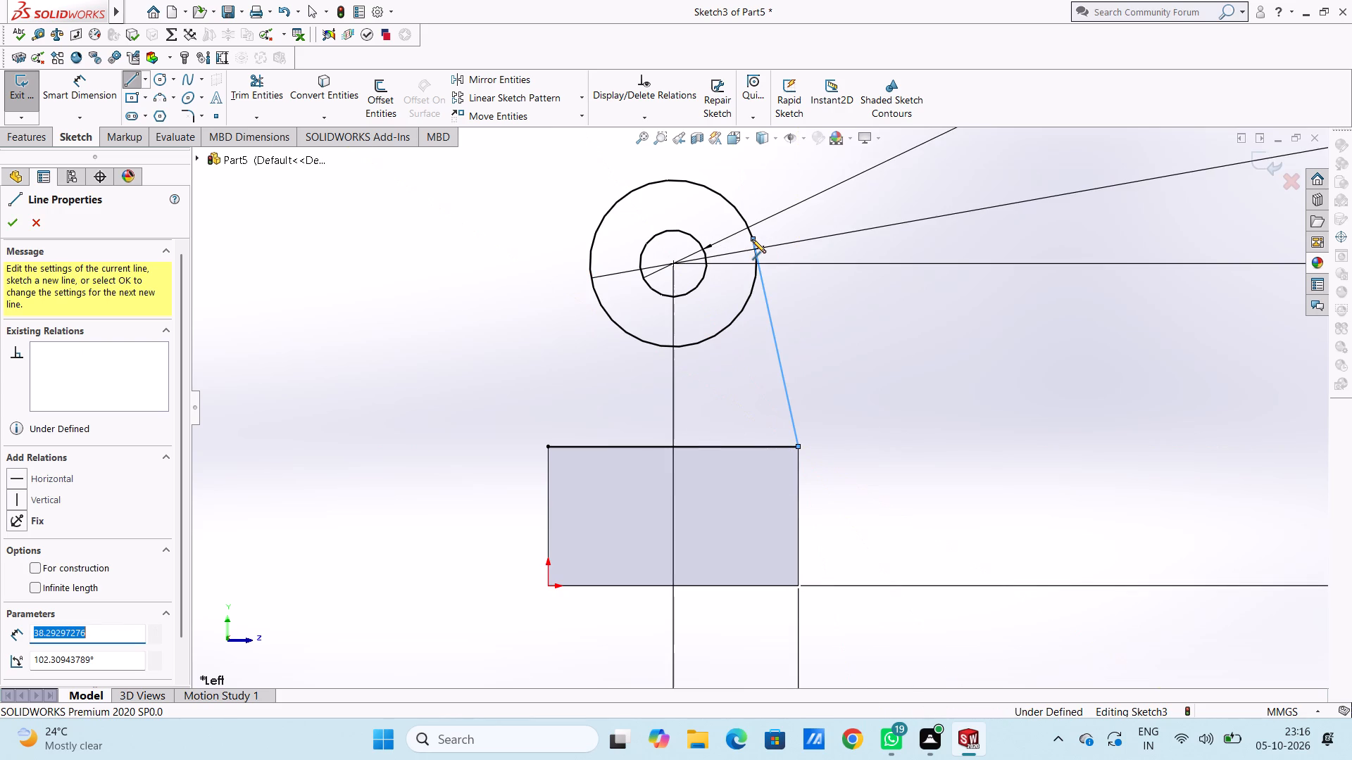
key(Escape)
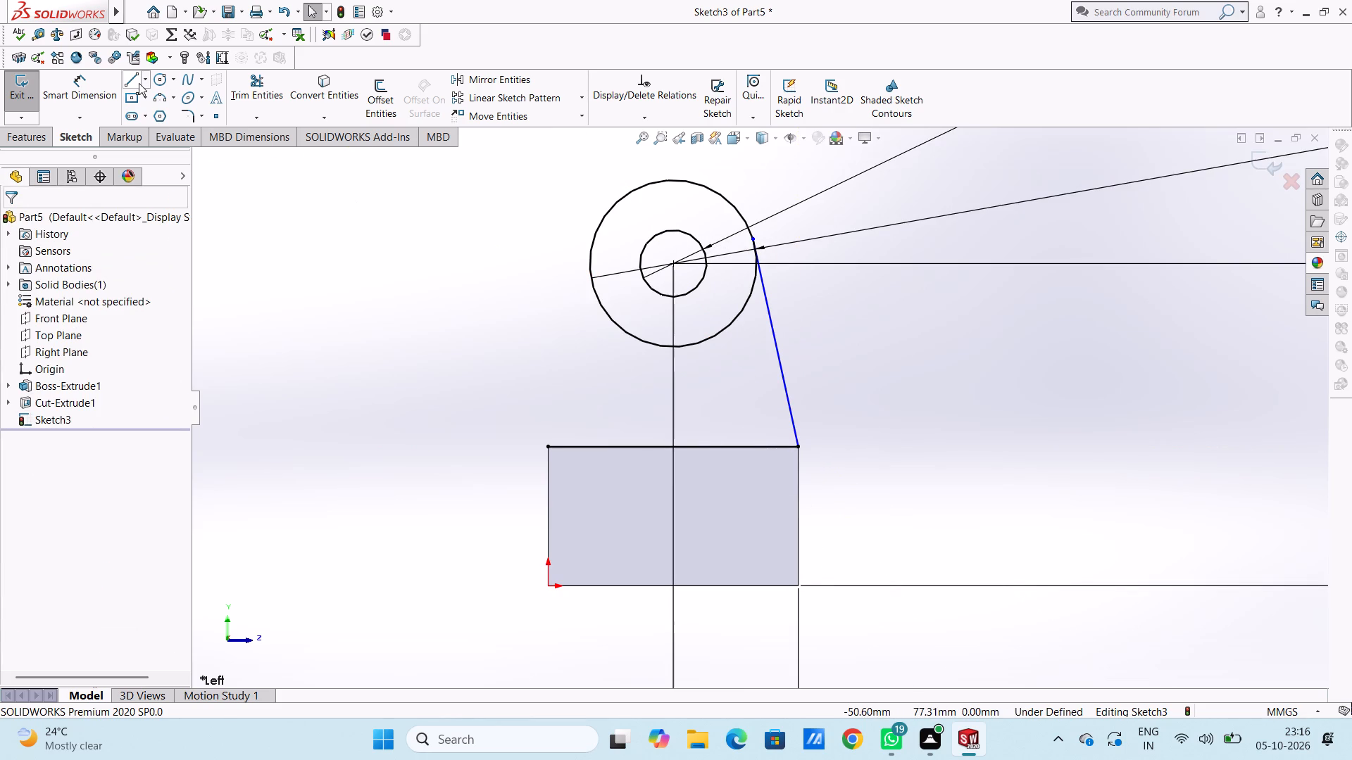
click(138, 82)
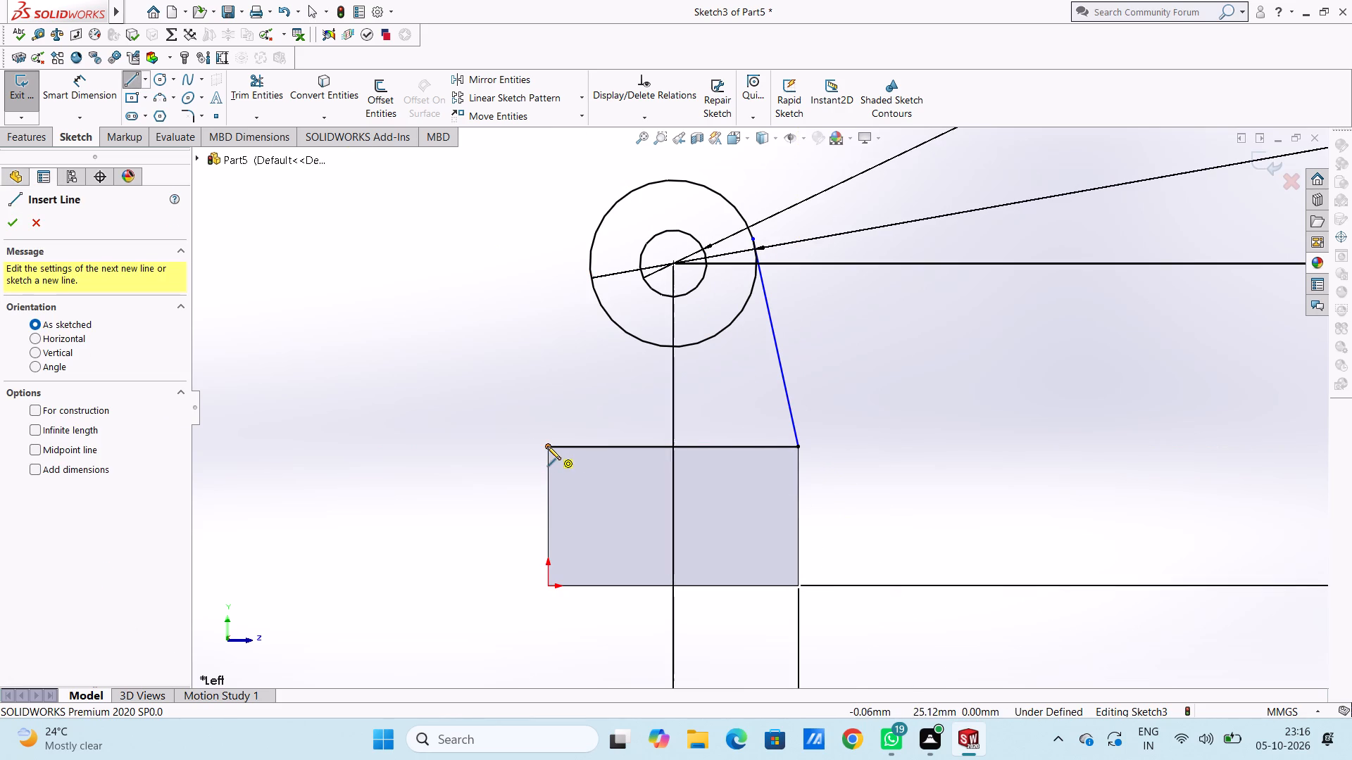
click(547, 445)
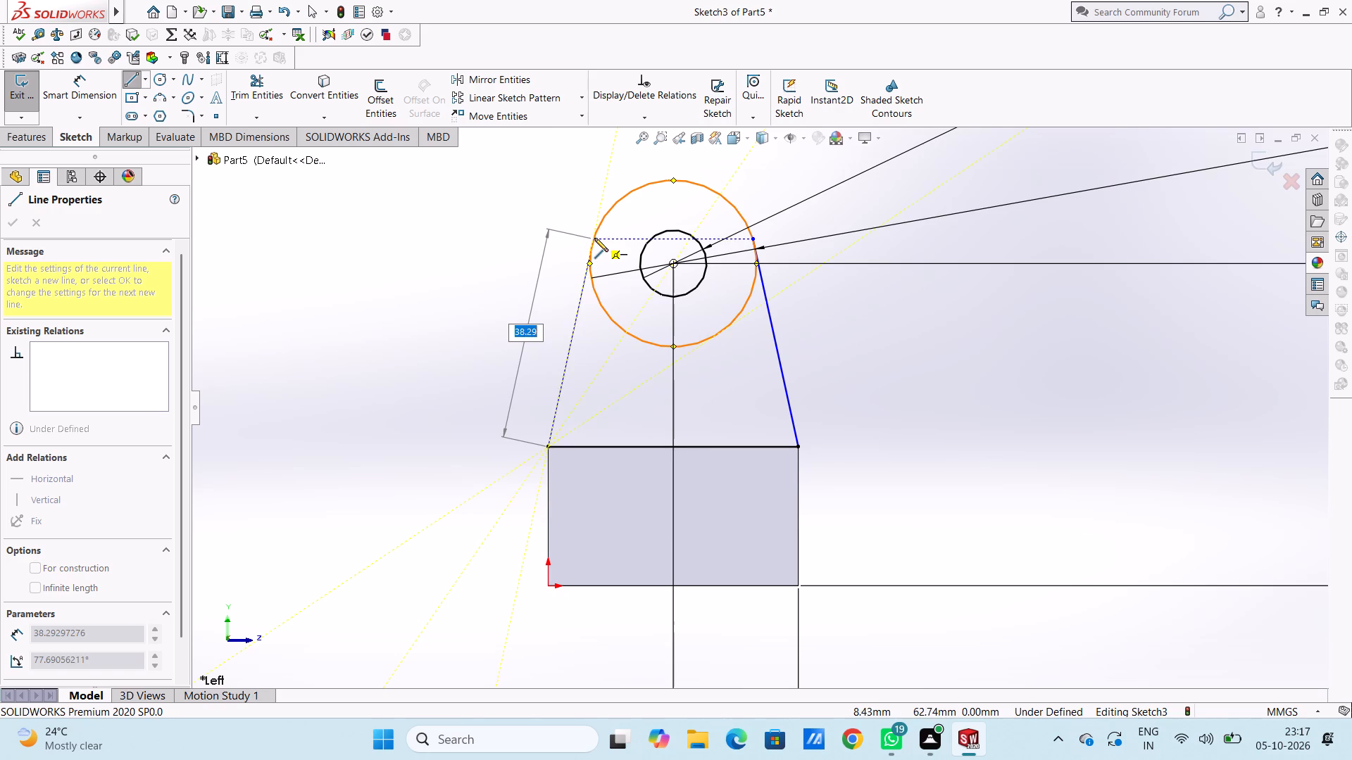
click(594, 238)
key(Escape)
key(Escape)
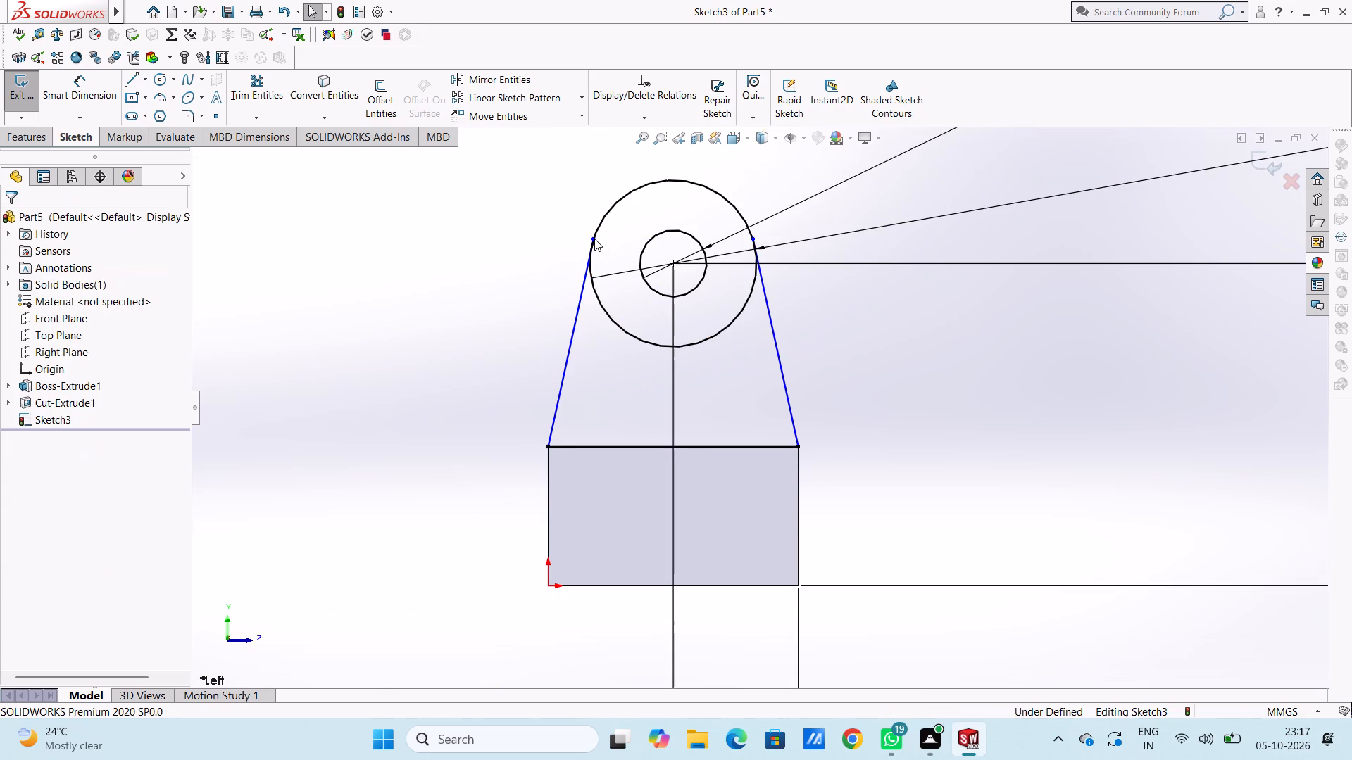
Make both slanted lines tangent to the outer circle.
click(575, 306)
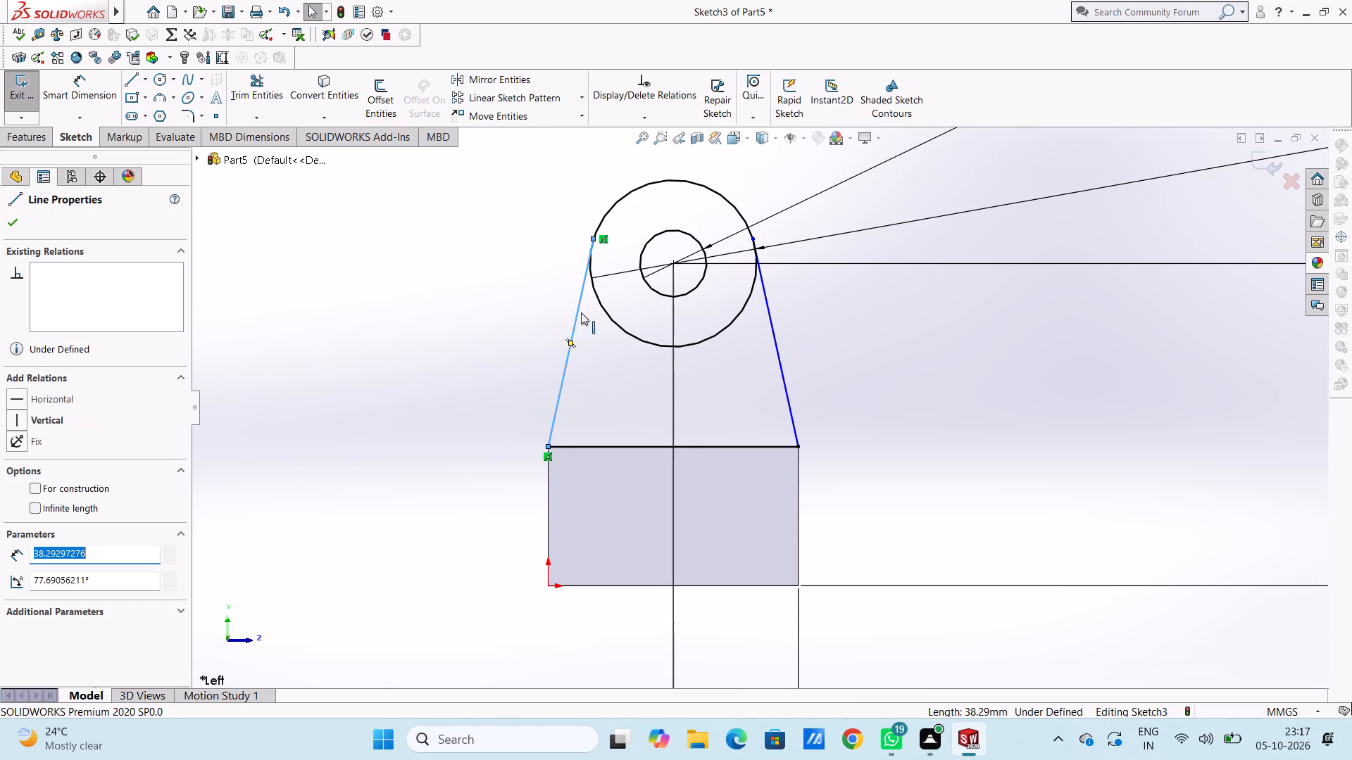
ctrl+click(599, 303)
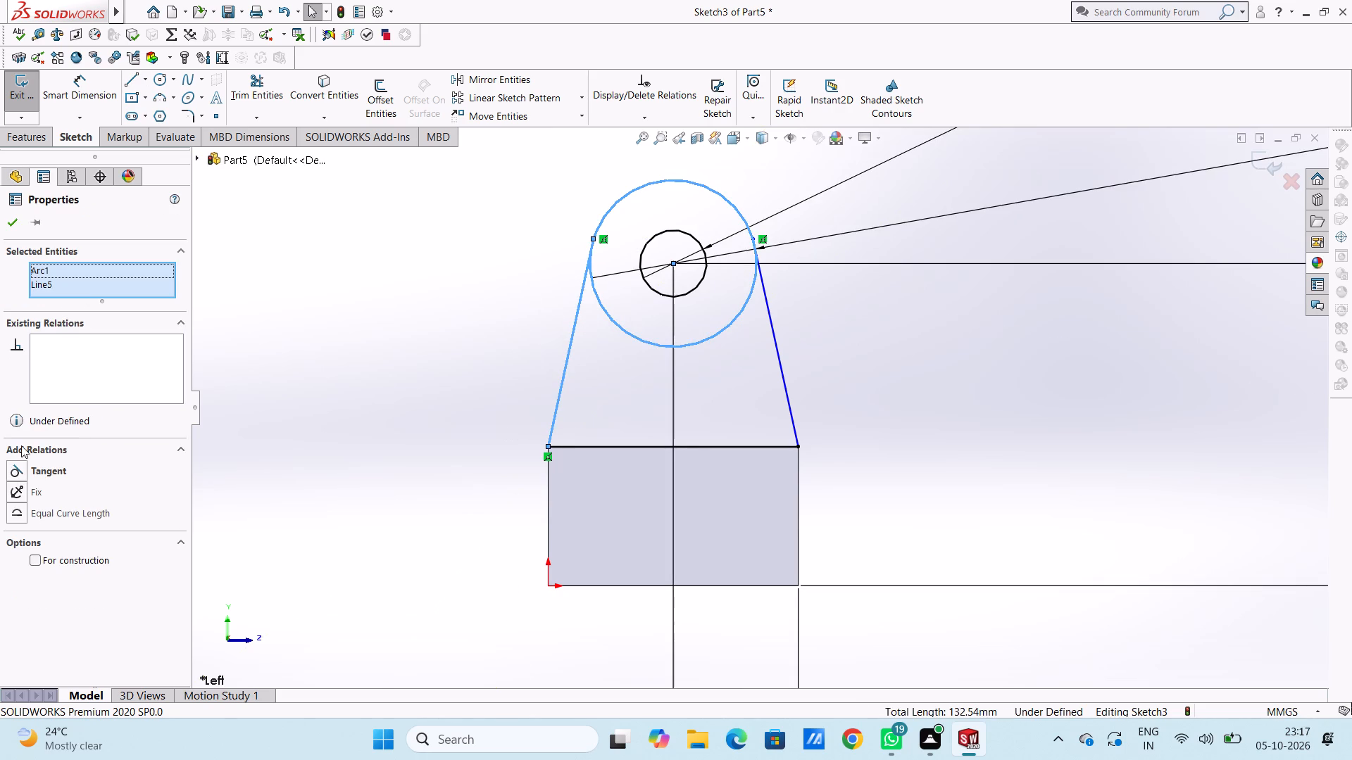
click(14, 464)
click(337, 372)
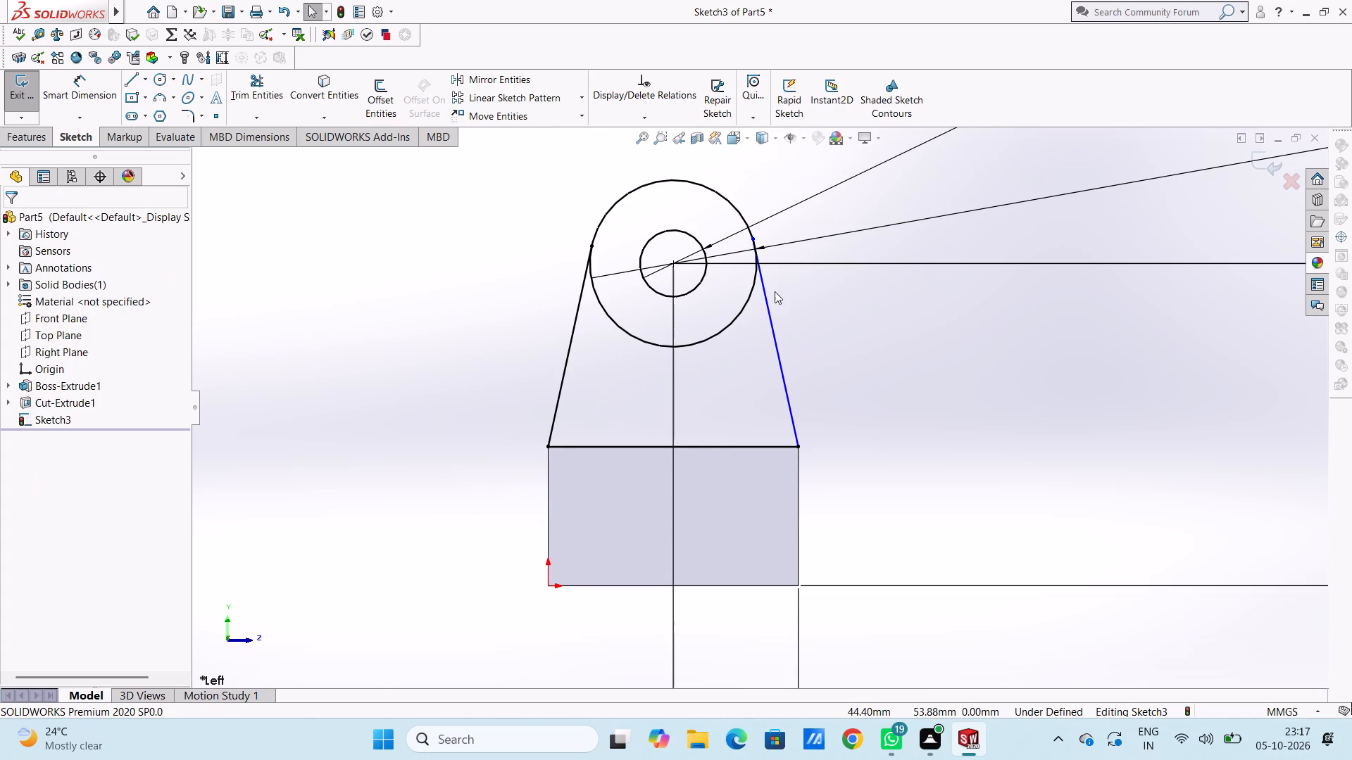
click(768, 294)
ctrl+click(750, 294)
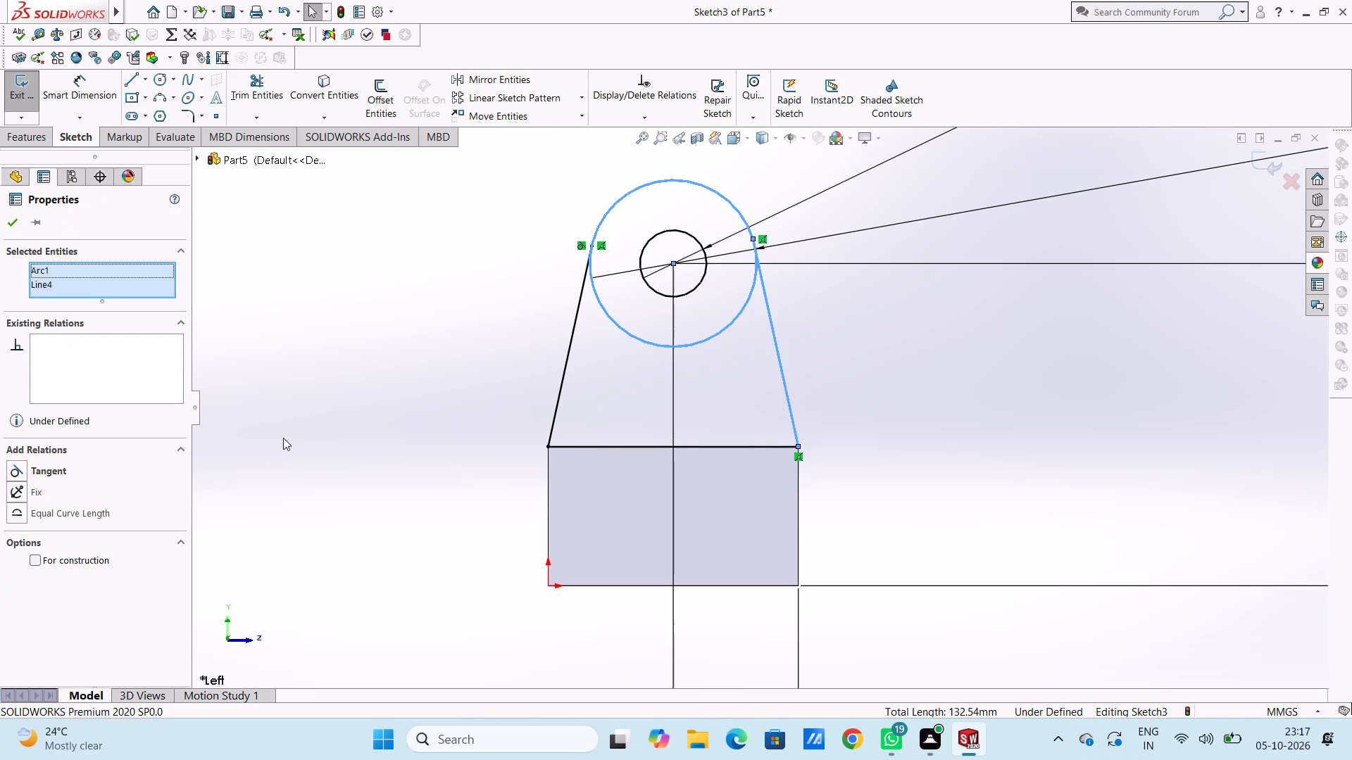
click(11, 469)
click(347, 376)
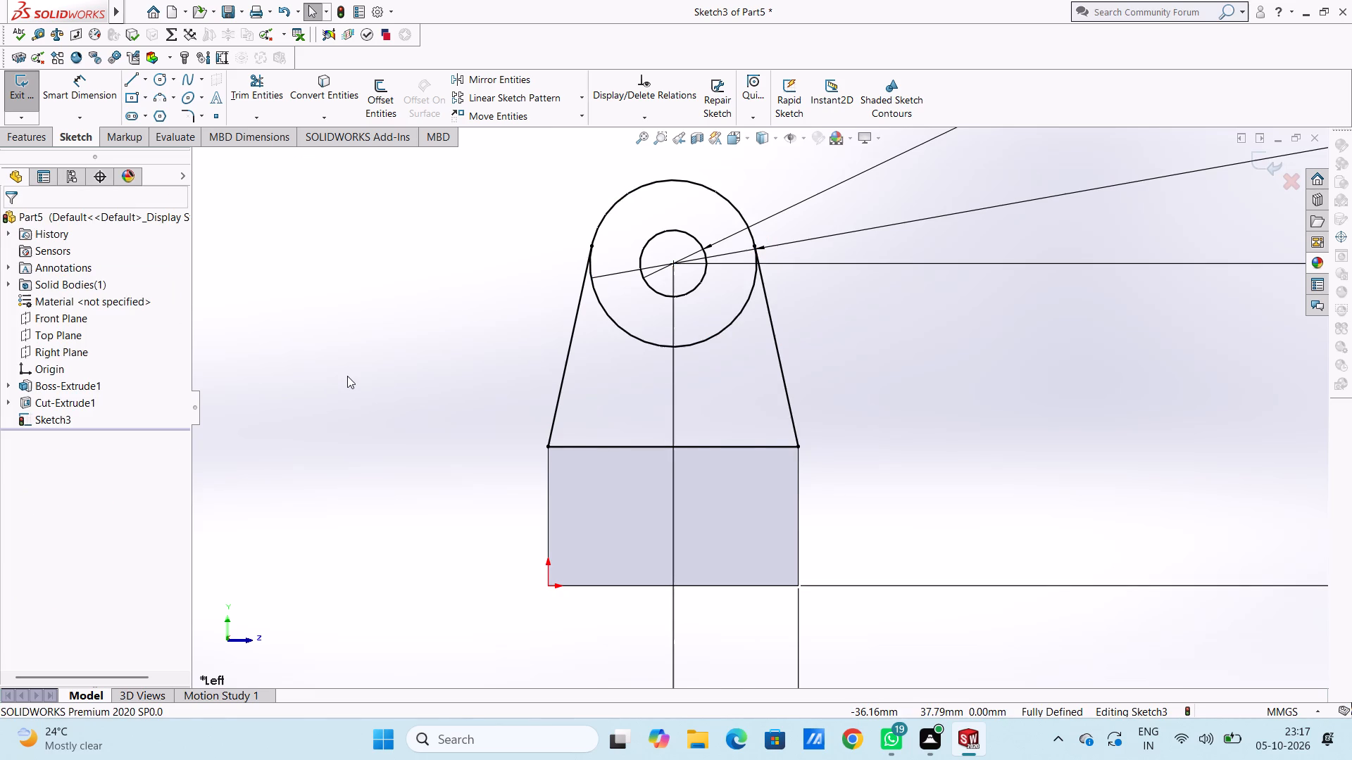
Trim away the outer circle's lower arc between the two tangent lines.
scroll(347, 376, up, 3)
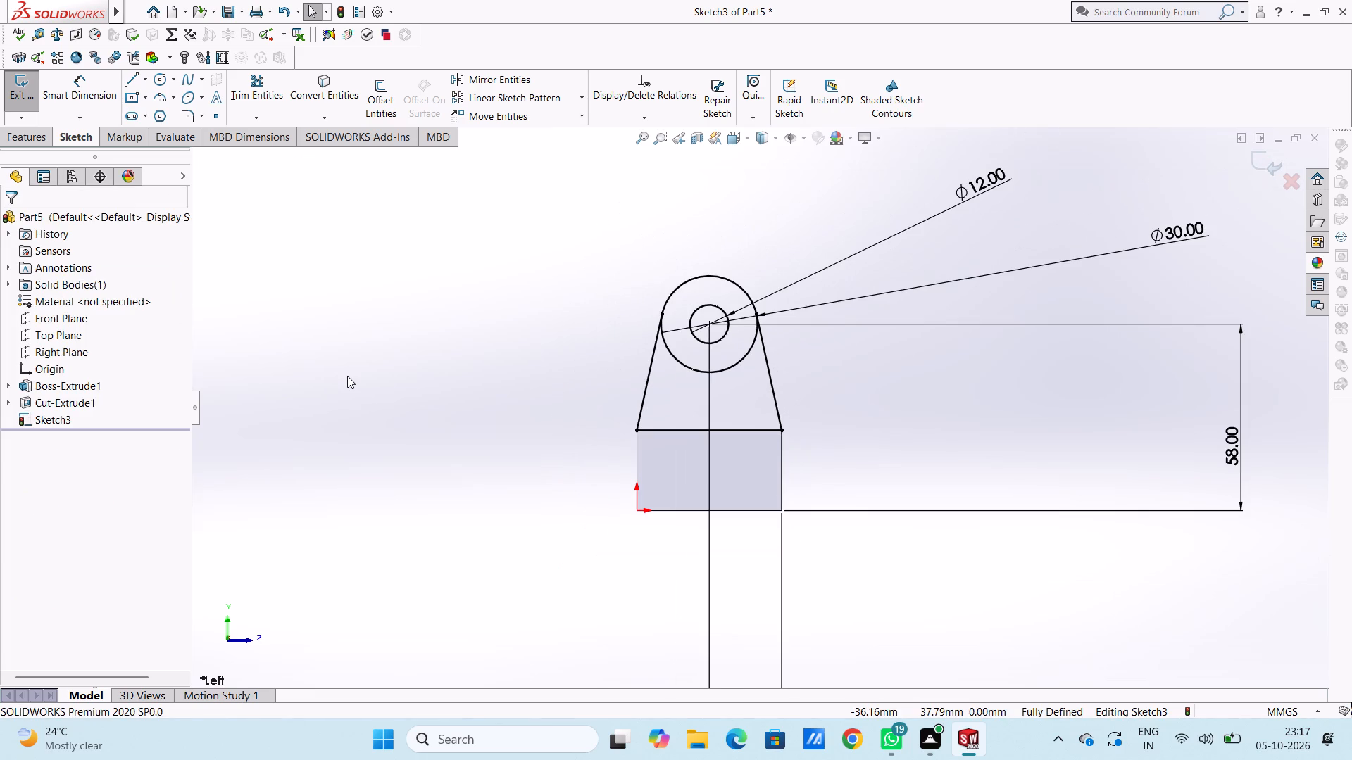
click(273, 77)
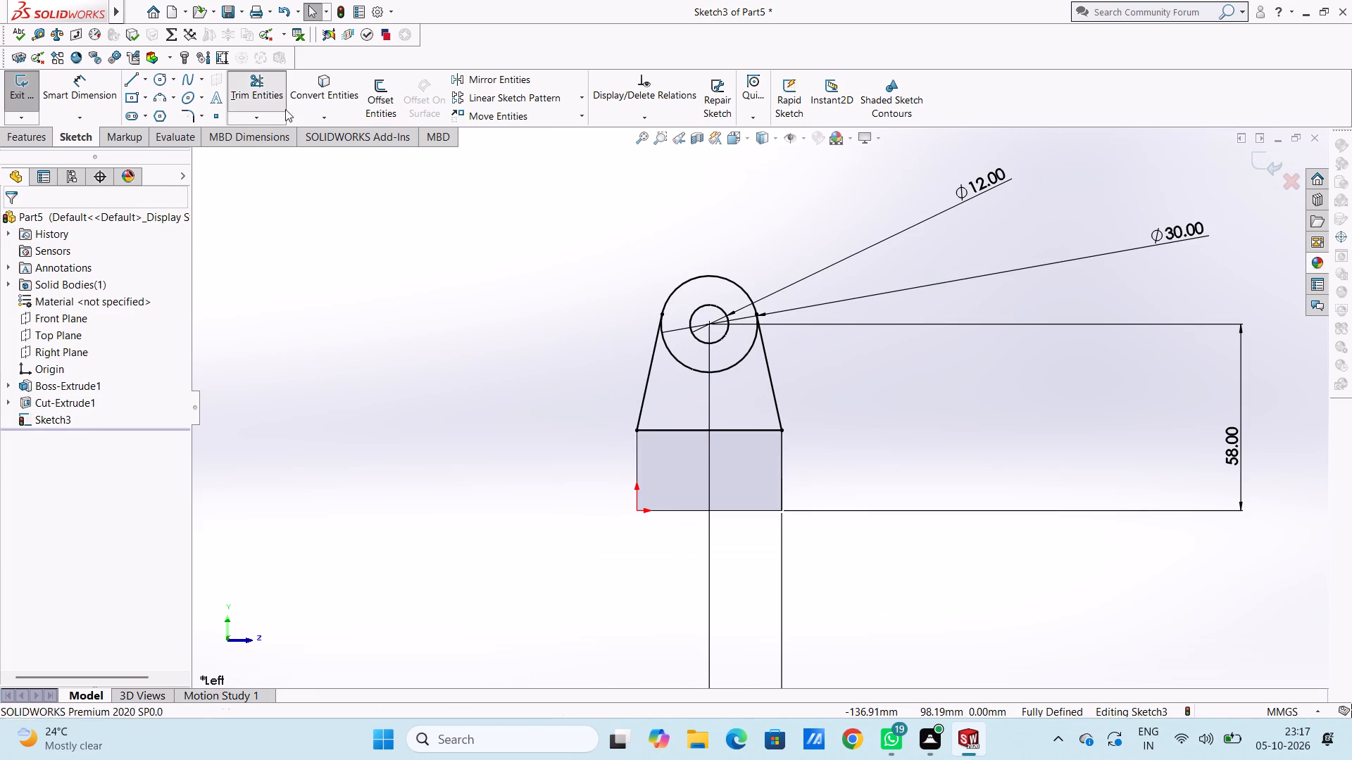
click(674, 357)
middle_drag(478, 344, 498, 355)
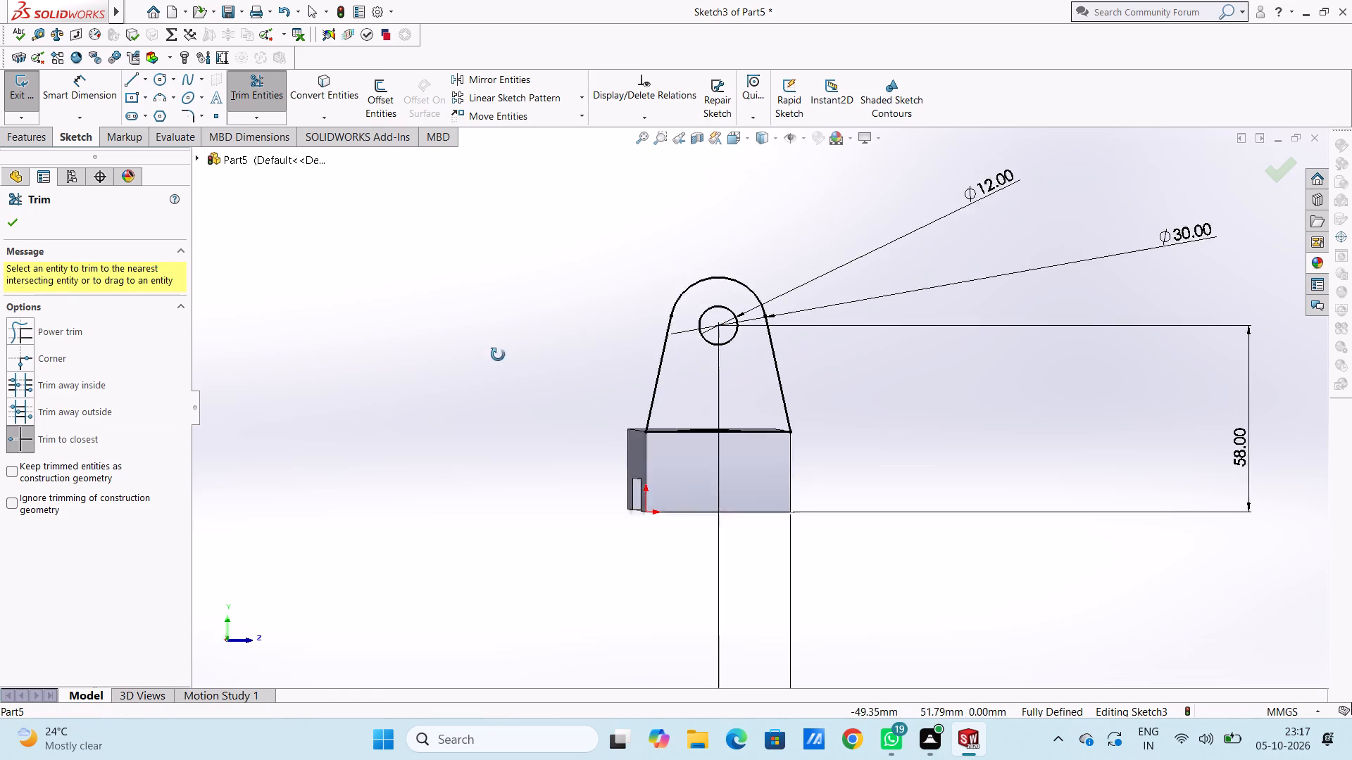
middle_drag(498, 355, 615, 462)
click(18, 223)
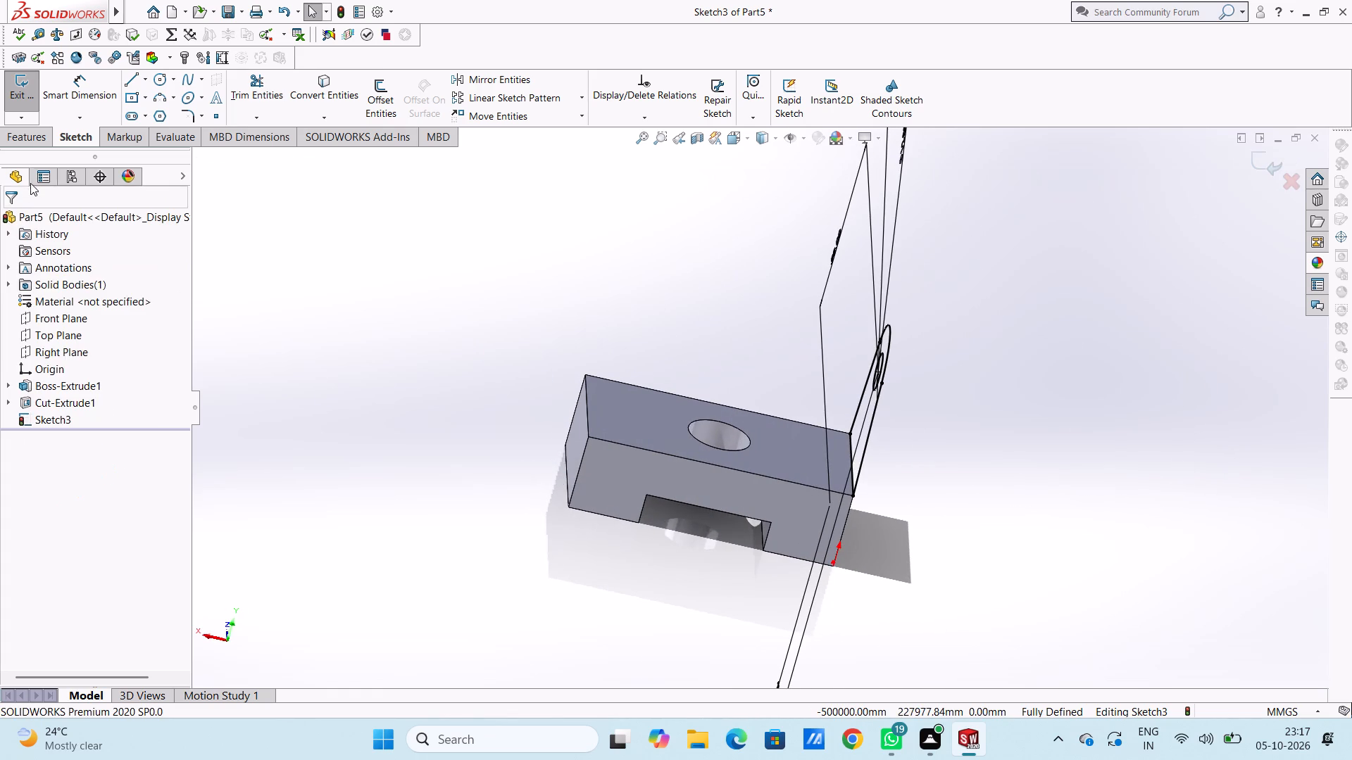
Extrude the lug profile 12 mm as a boss in the reversed direction, over the block, with merged result.
click(31, 144)
click(27, 101)
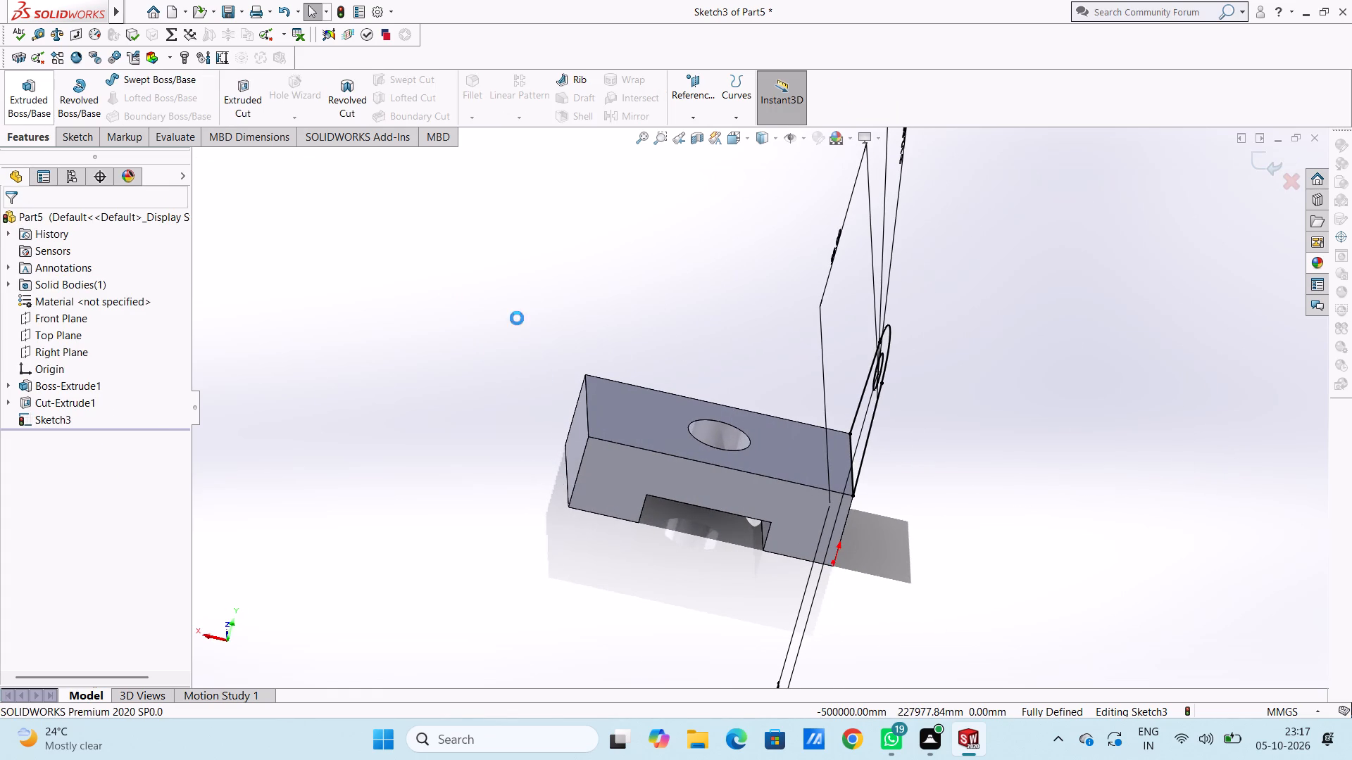
click(12, 313)
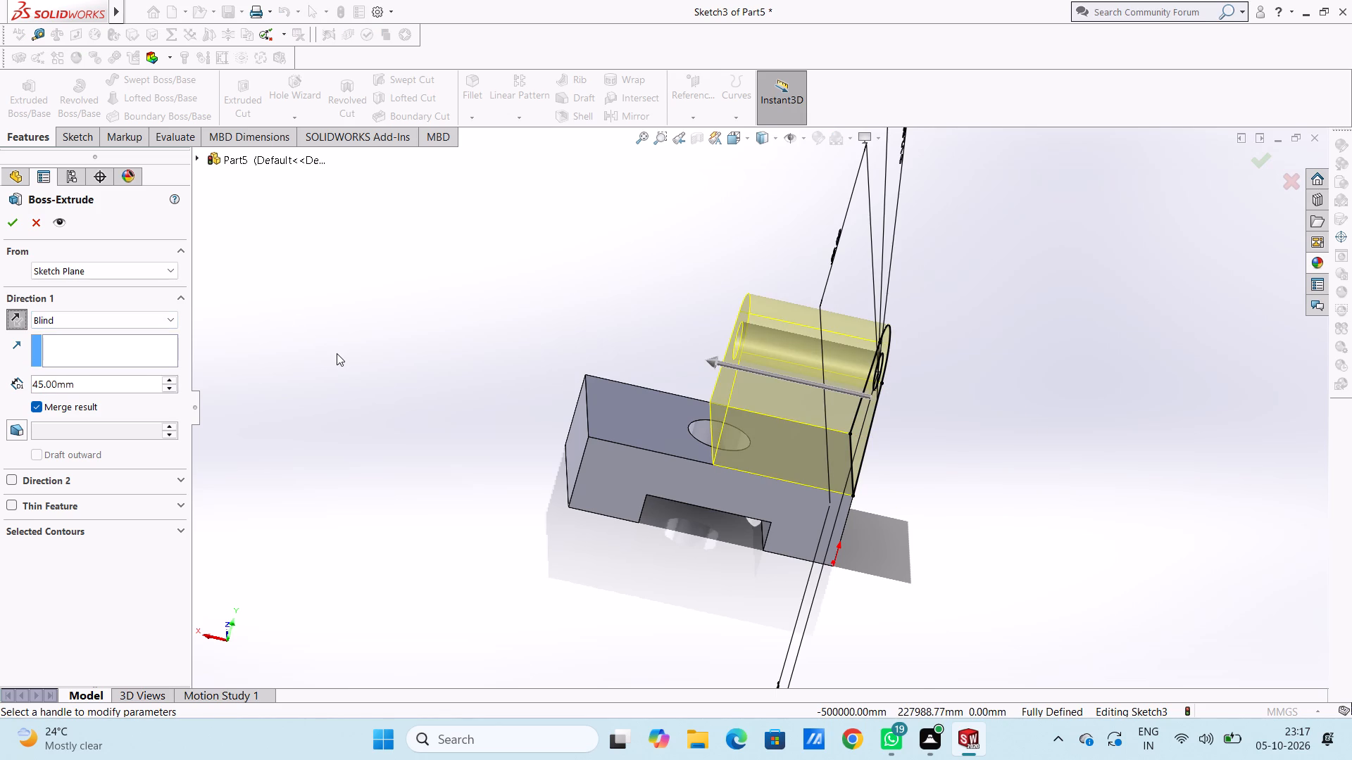
double_click(154, 386)
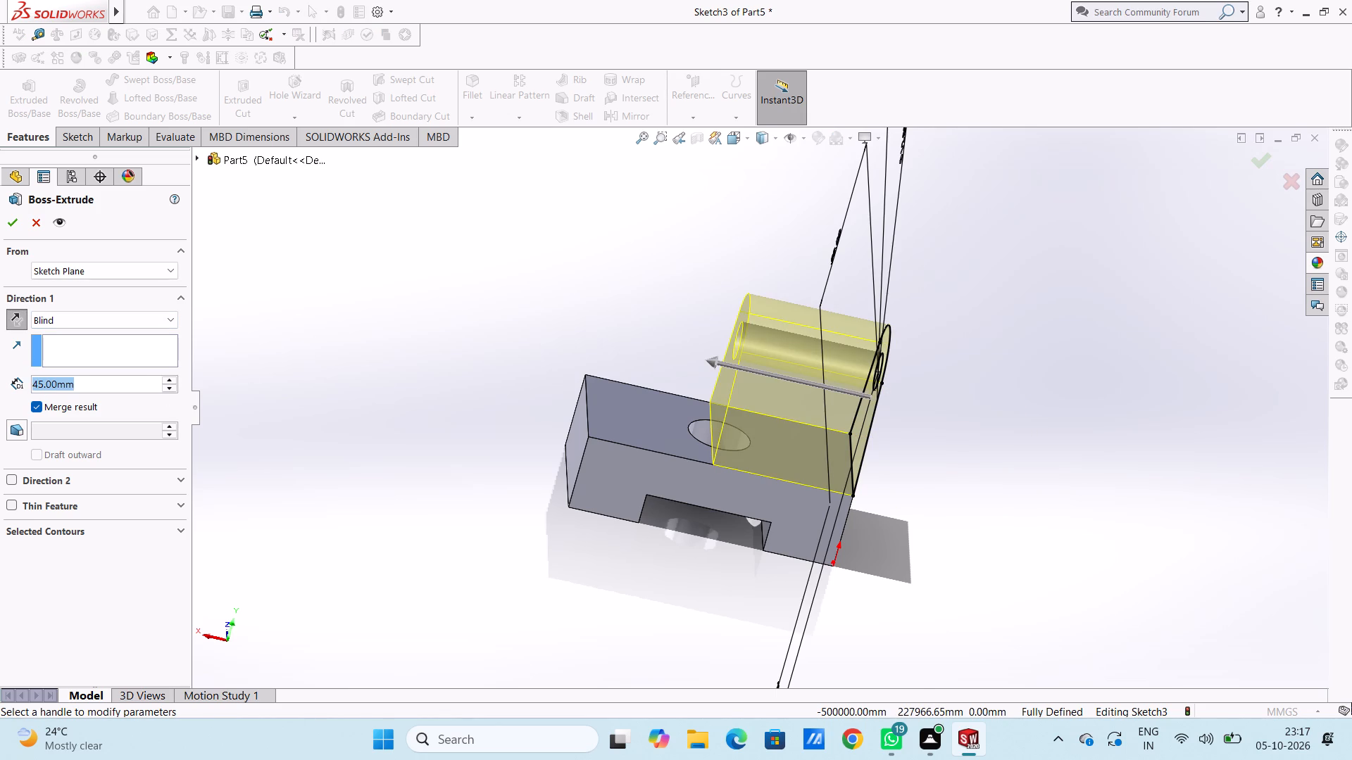
text(12)
key(Return)
click(16, 230)
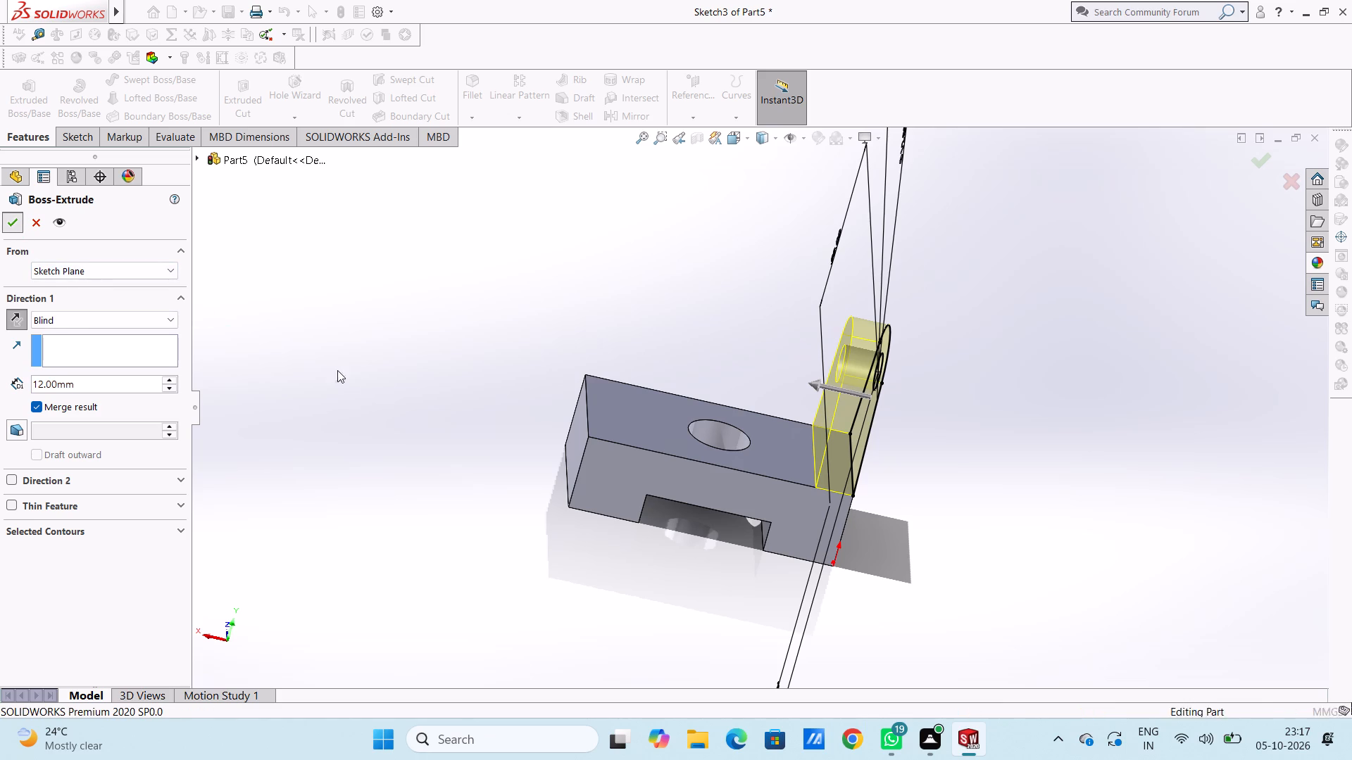
click(346, 377)
Start a sketch on the block's opposite end face and draw concentric circles of 6 mm and 15 mm radius centred on the lug hole.
middle_drag(349, 374, 338, 359)
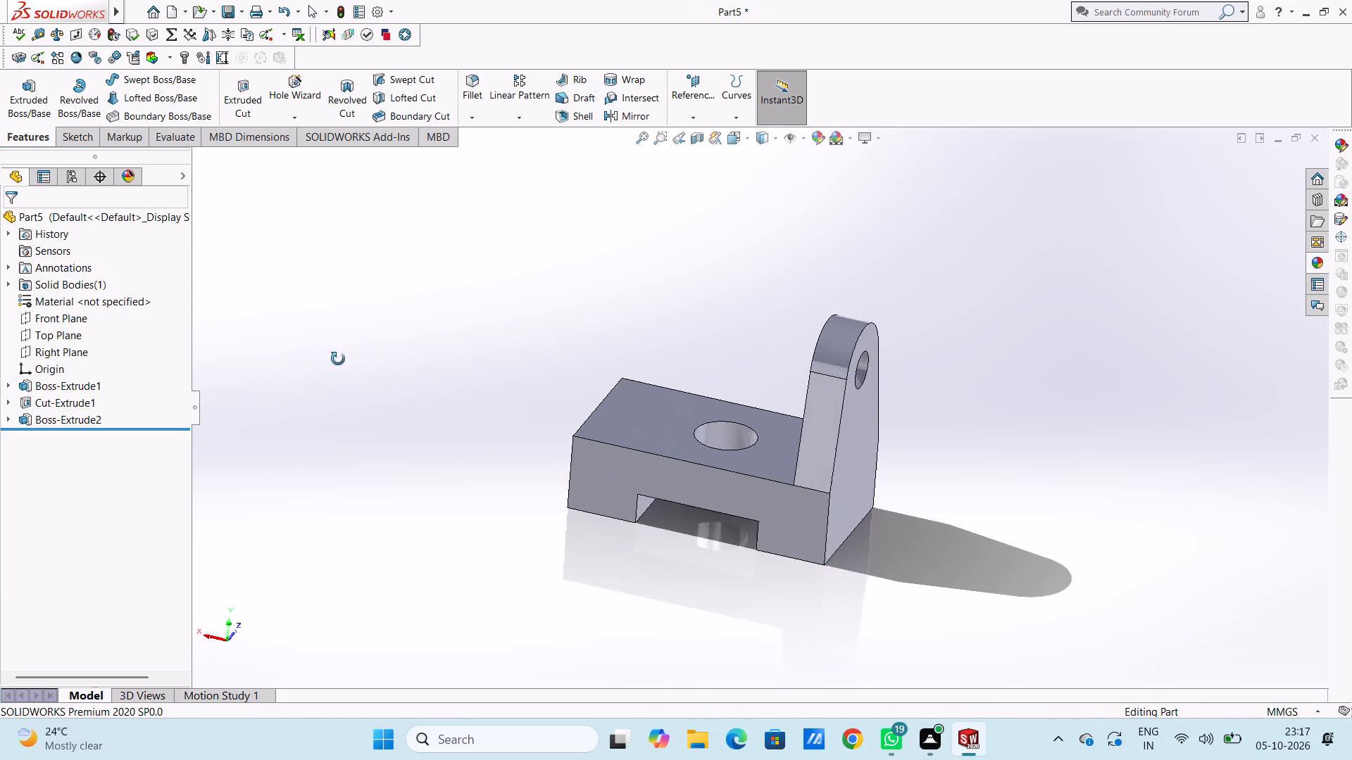
middle_drag(338, 359, 489, 469)
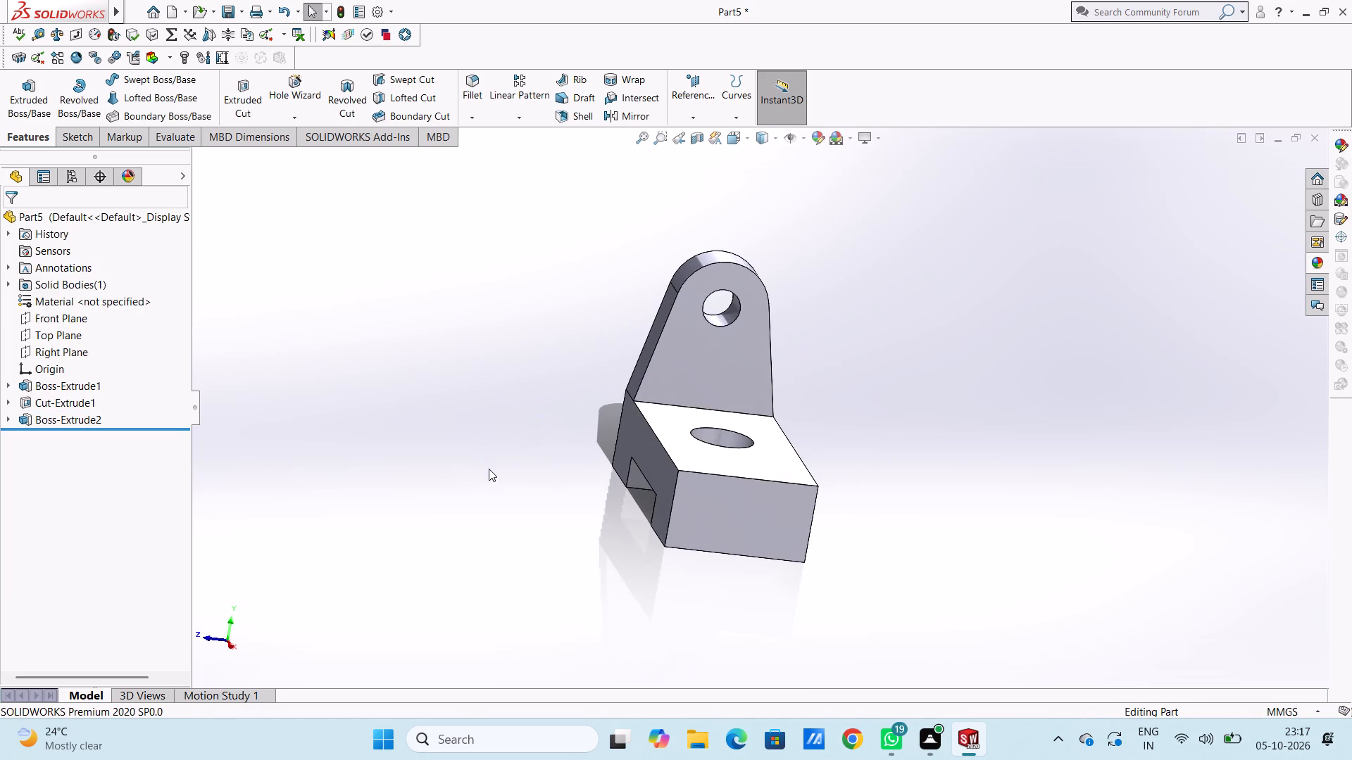
key(ctrl+4)
scroll(489, 469, up, 4)
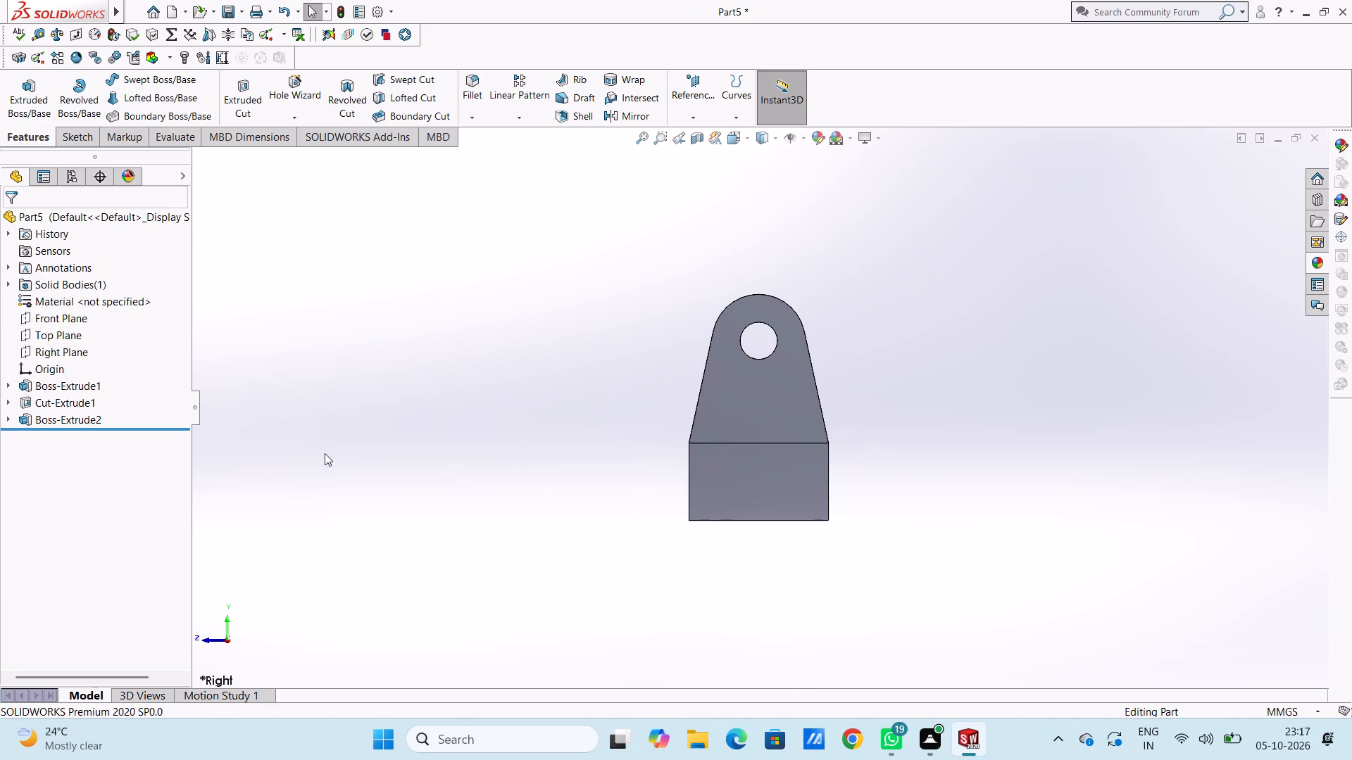
click(760, 483)
click(822, 444)
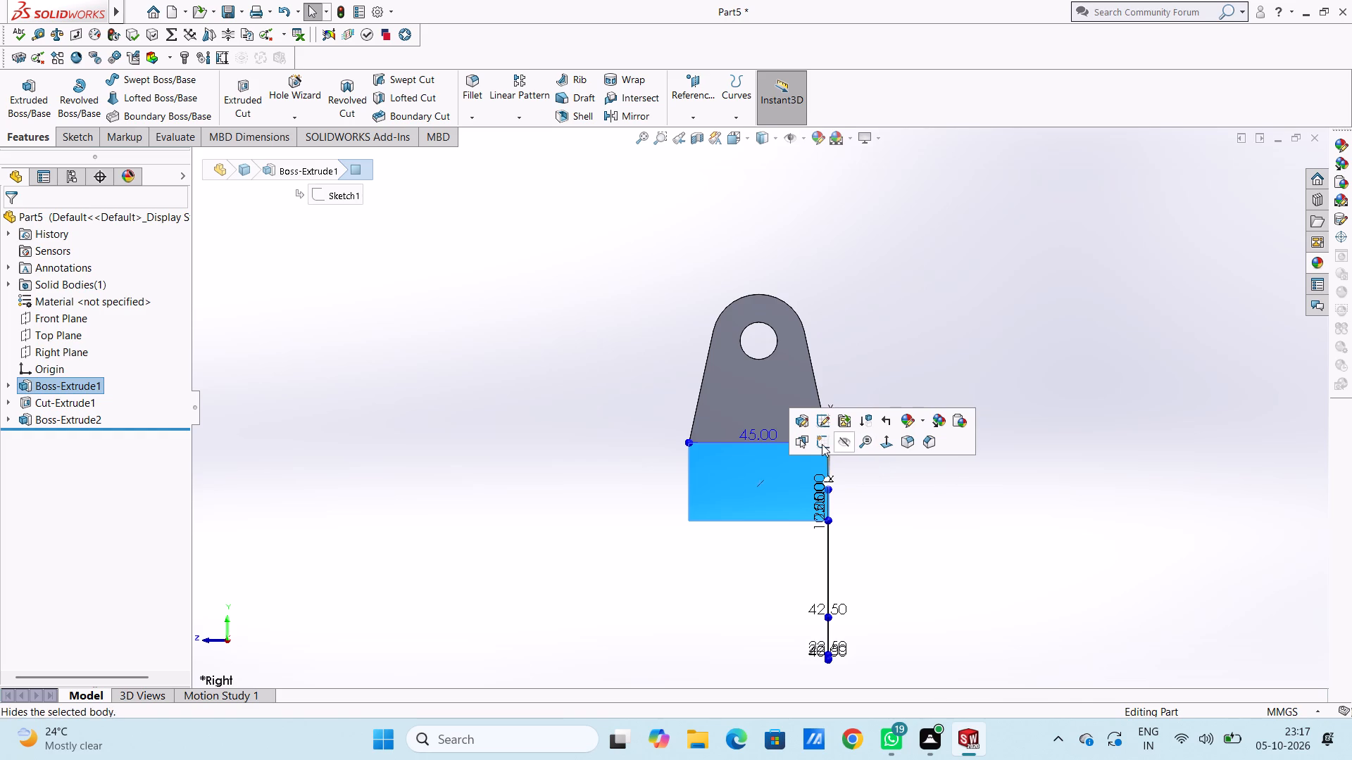
click(858, 381)
click(151, 76)
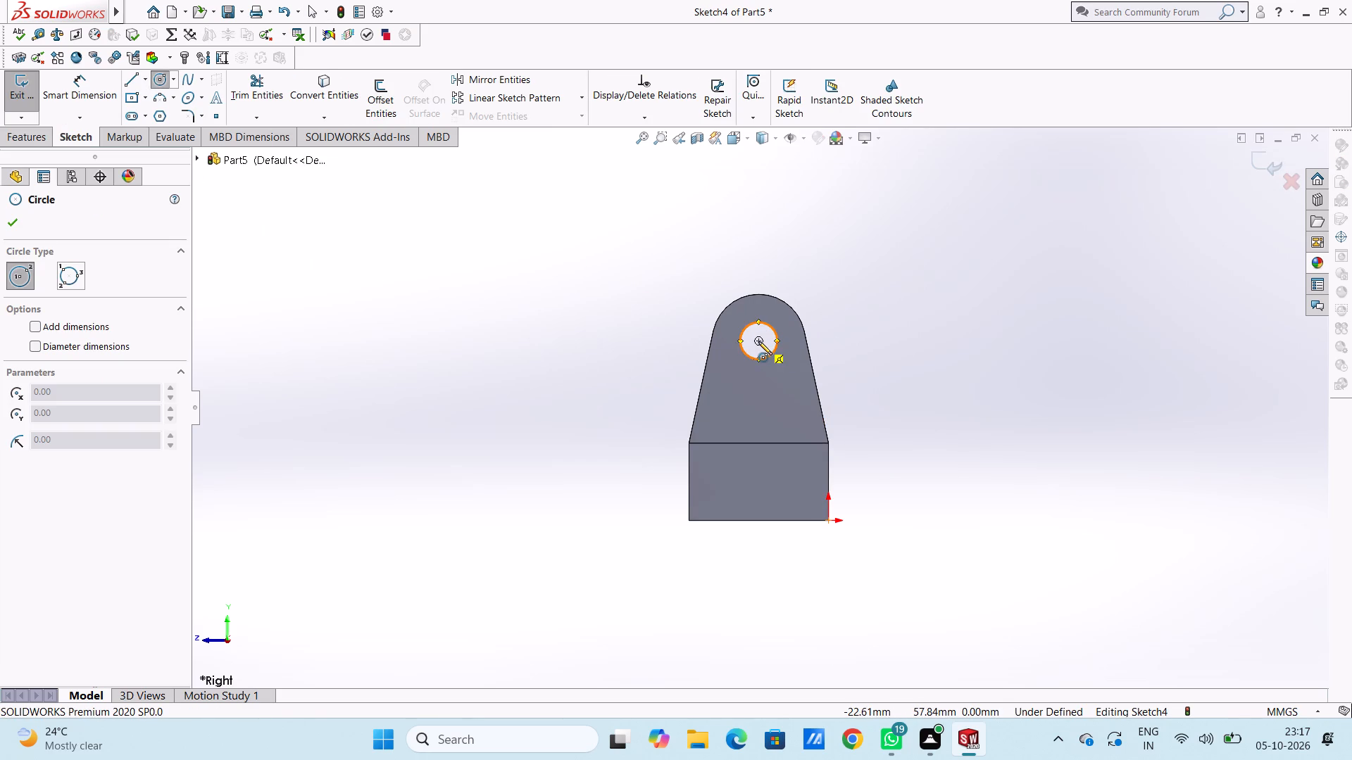
click(758, 341)
click(767, 327)
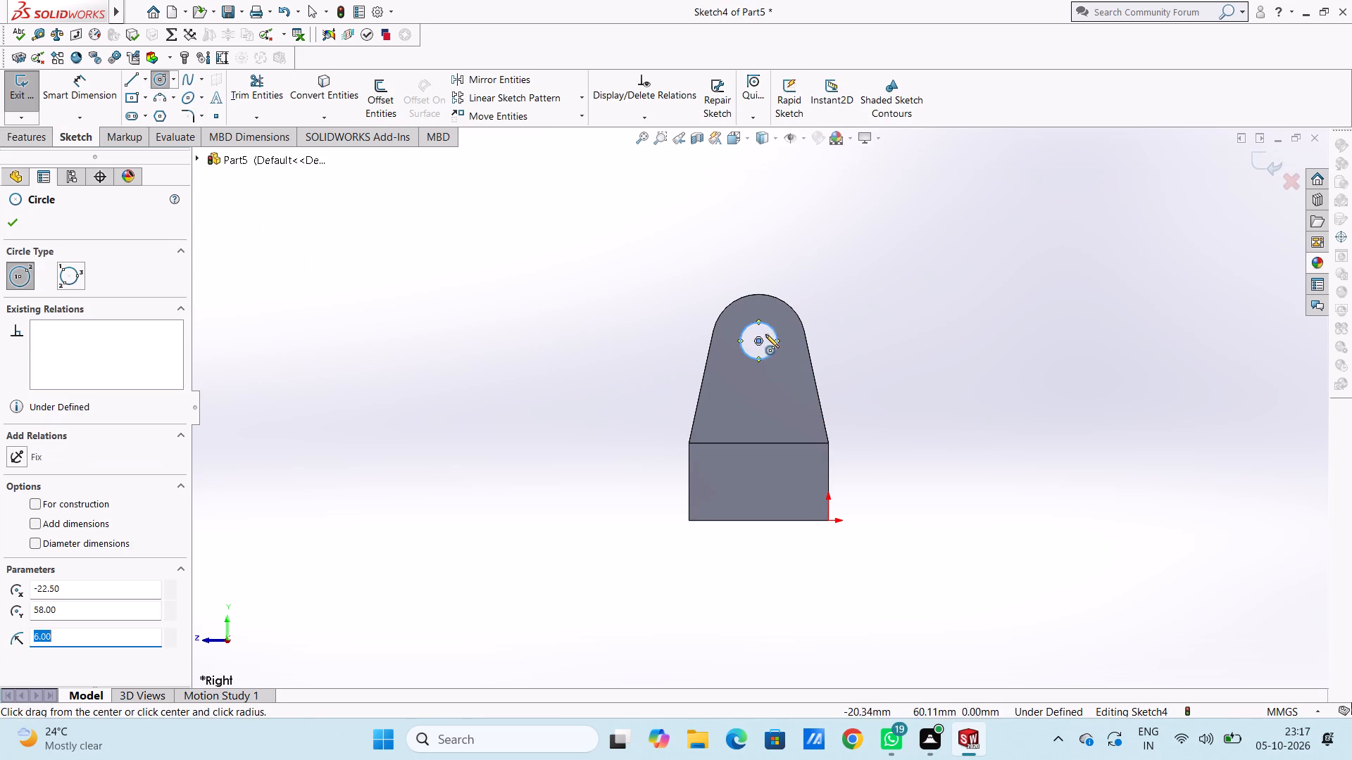
click(758, 341)
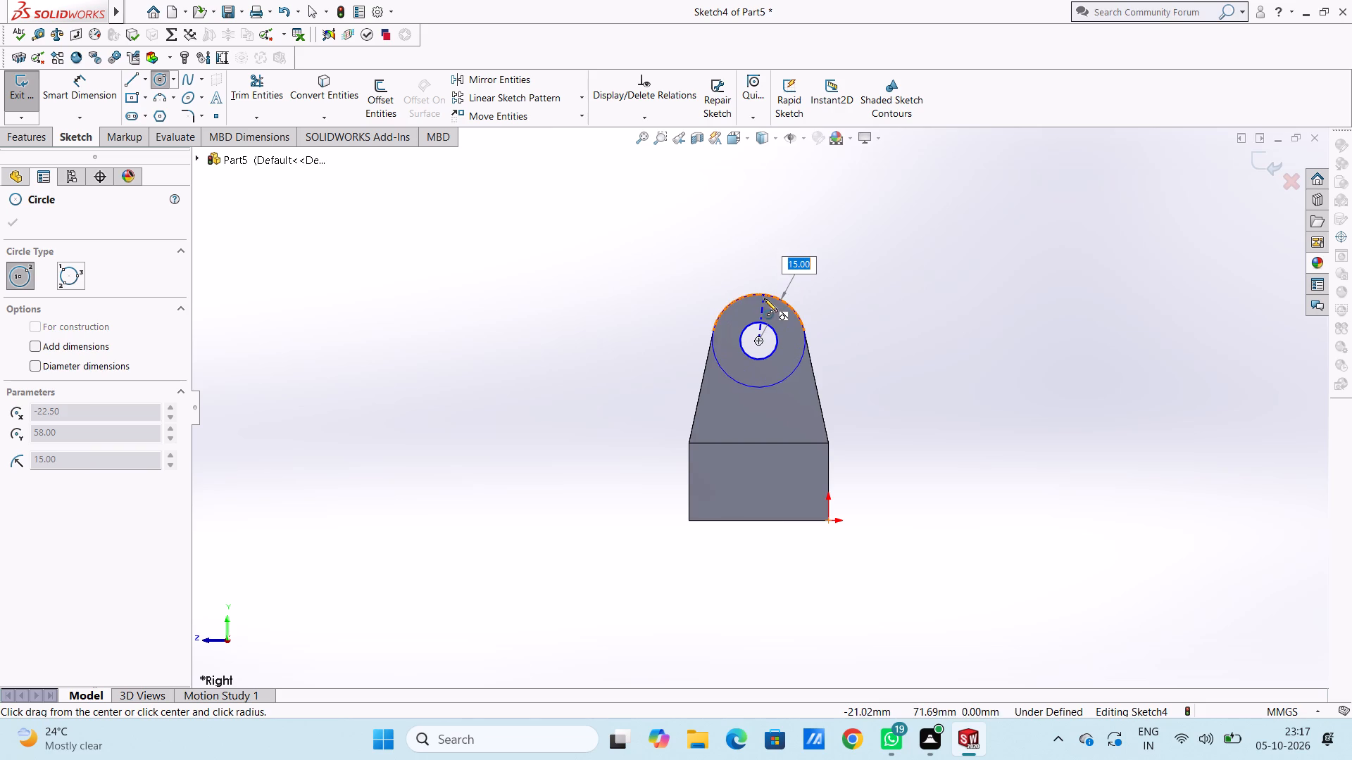
click(764, 298)
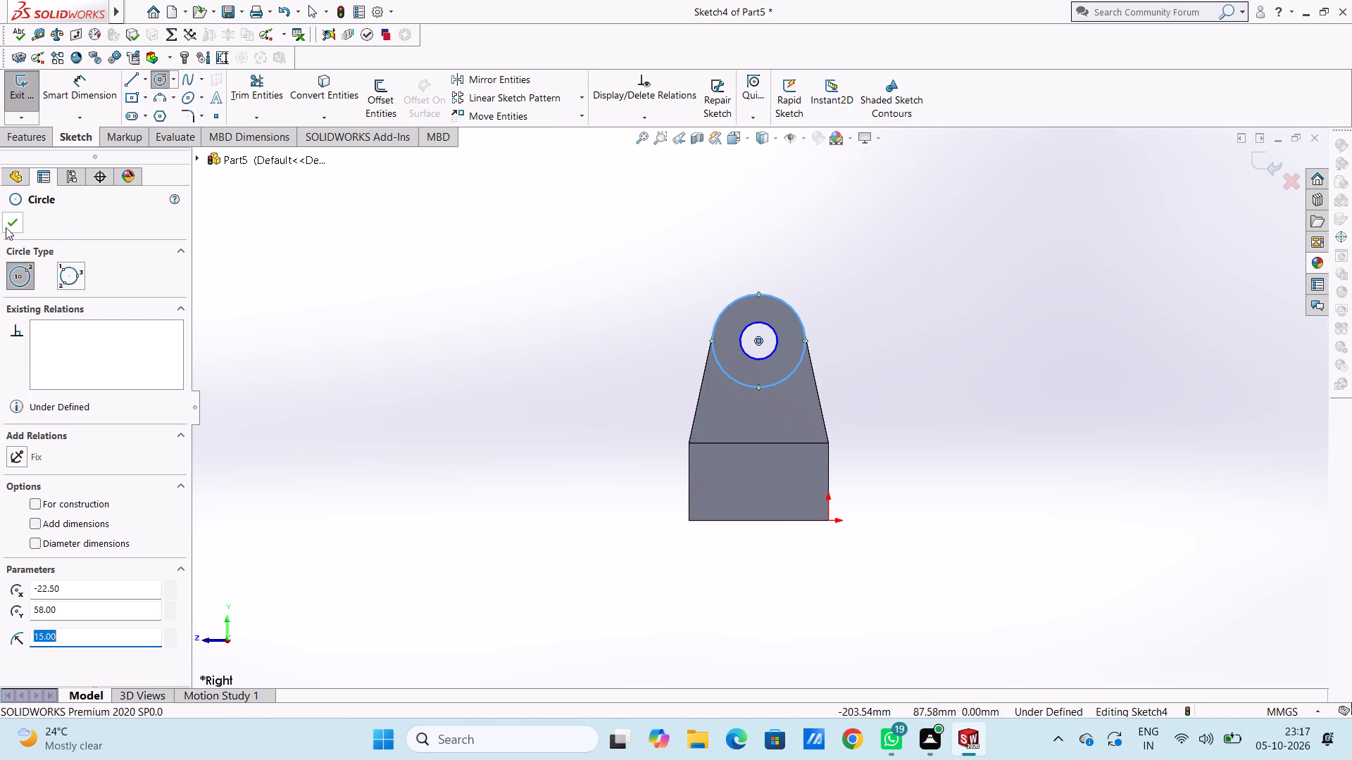
click(6, 227)
Add diameter dimensions to the outer circle and the inner circle of the second lug sketch.
click(77, 91)
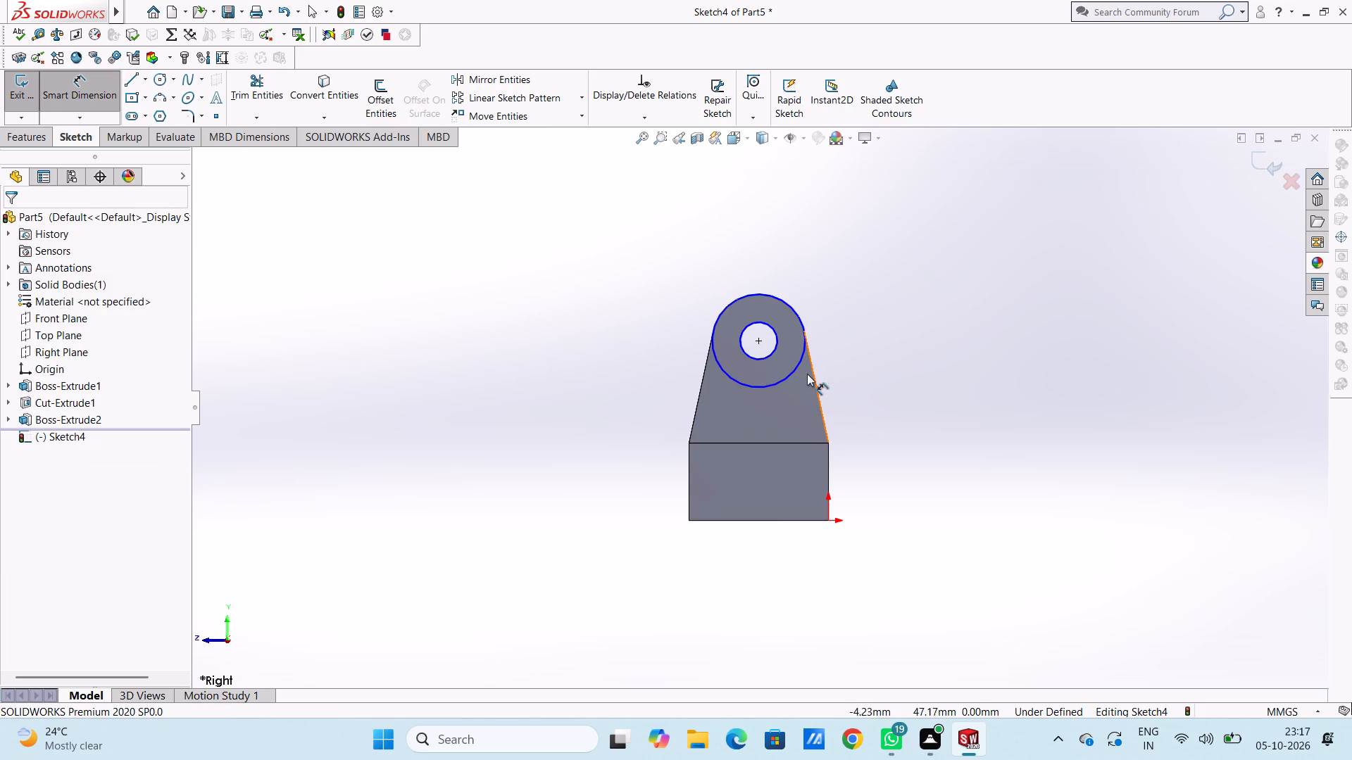
click(796, 367)
click(1041, 464)
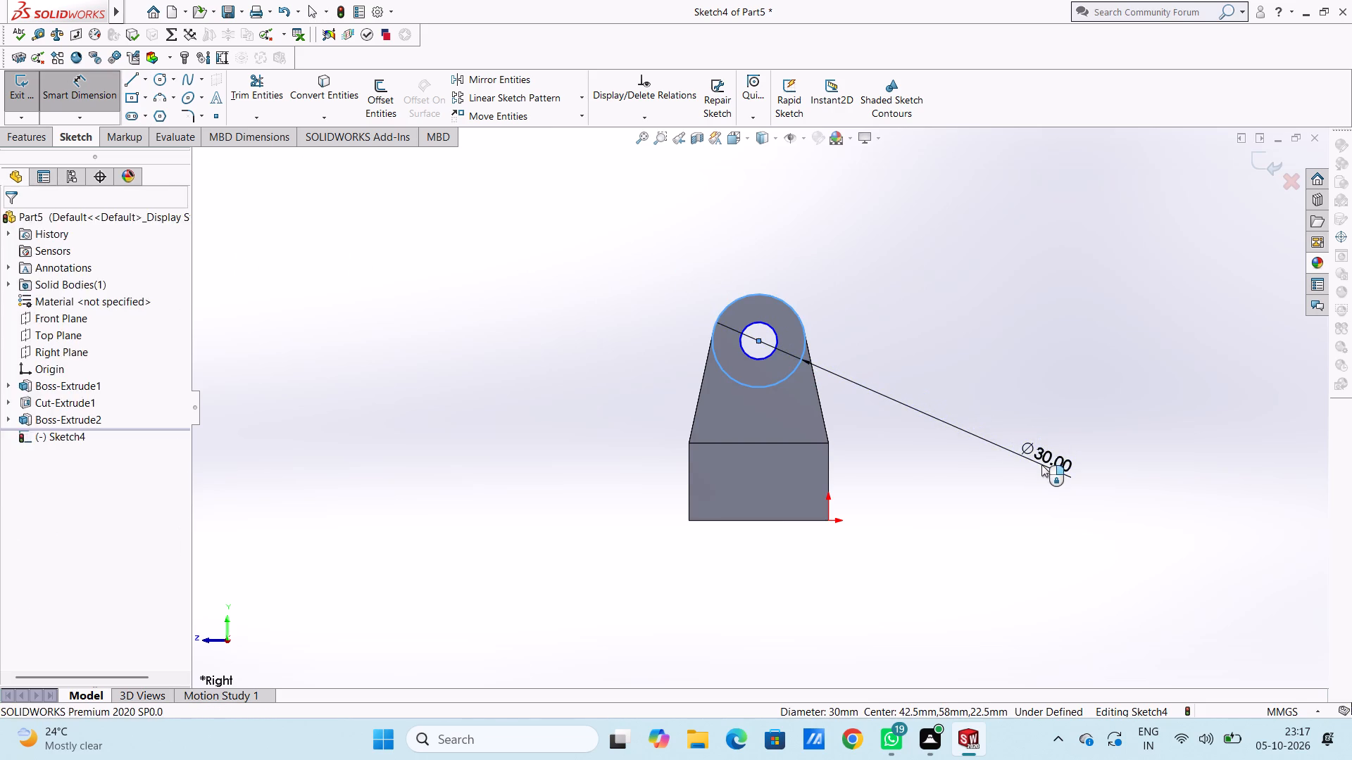
click(984, 446)
click(931, 448)
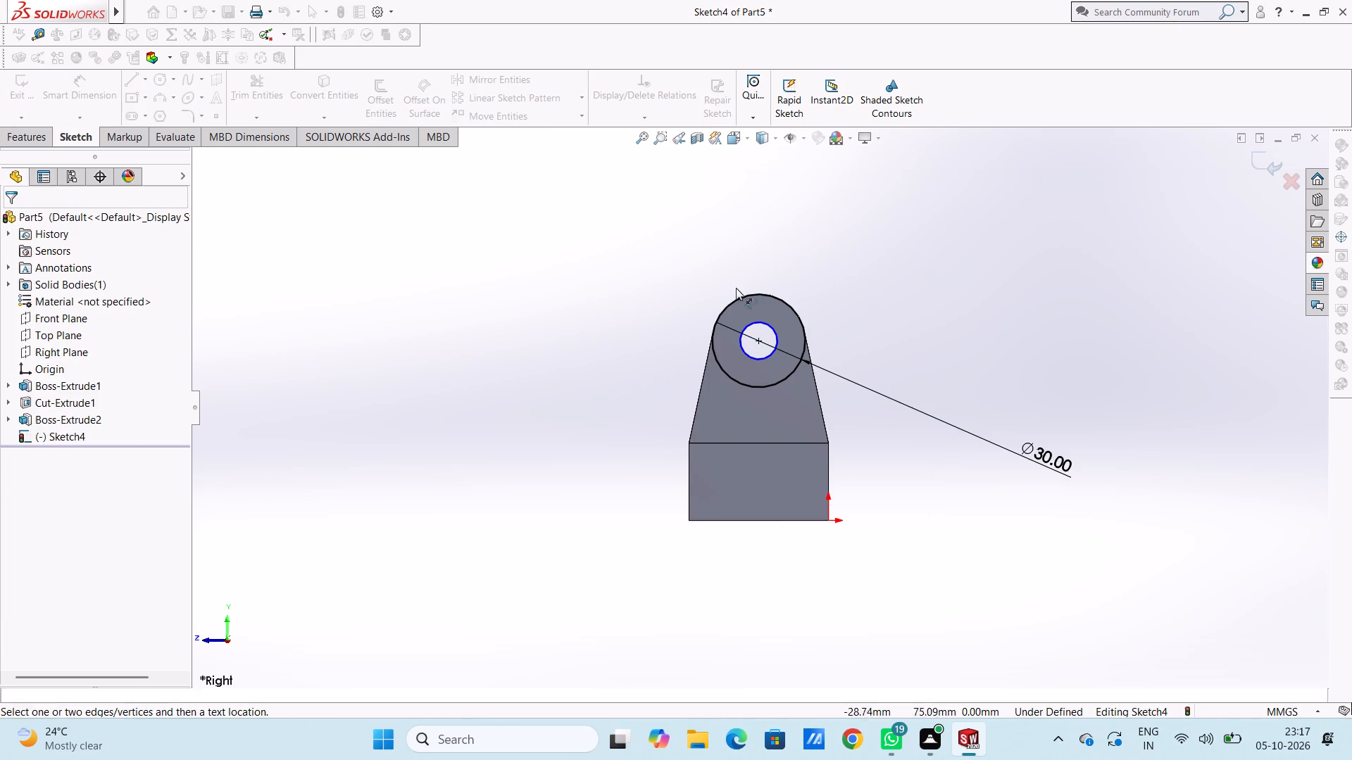
click(746, 326)
click(943, 235)
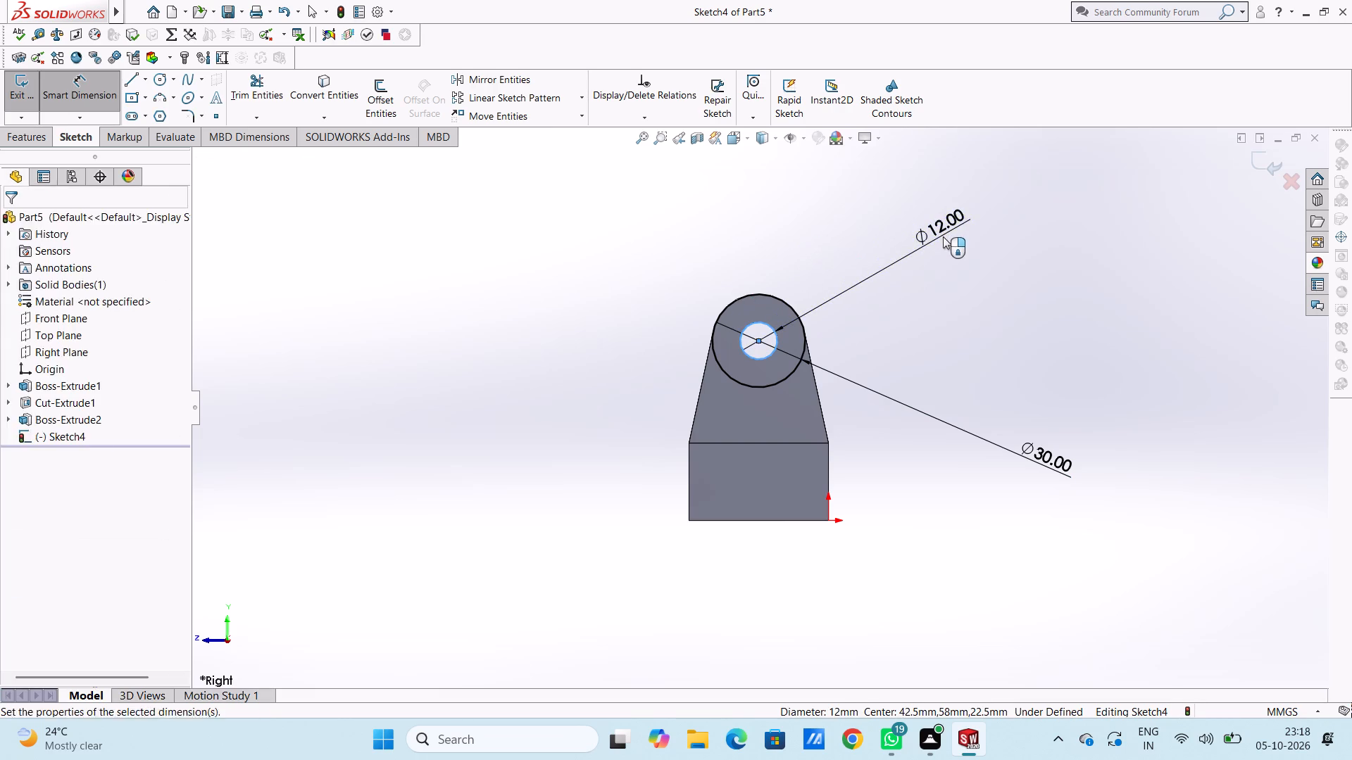
click(886, 211)
click(833, 224)
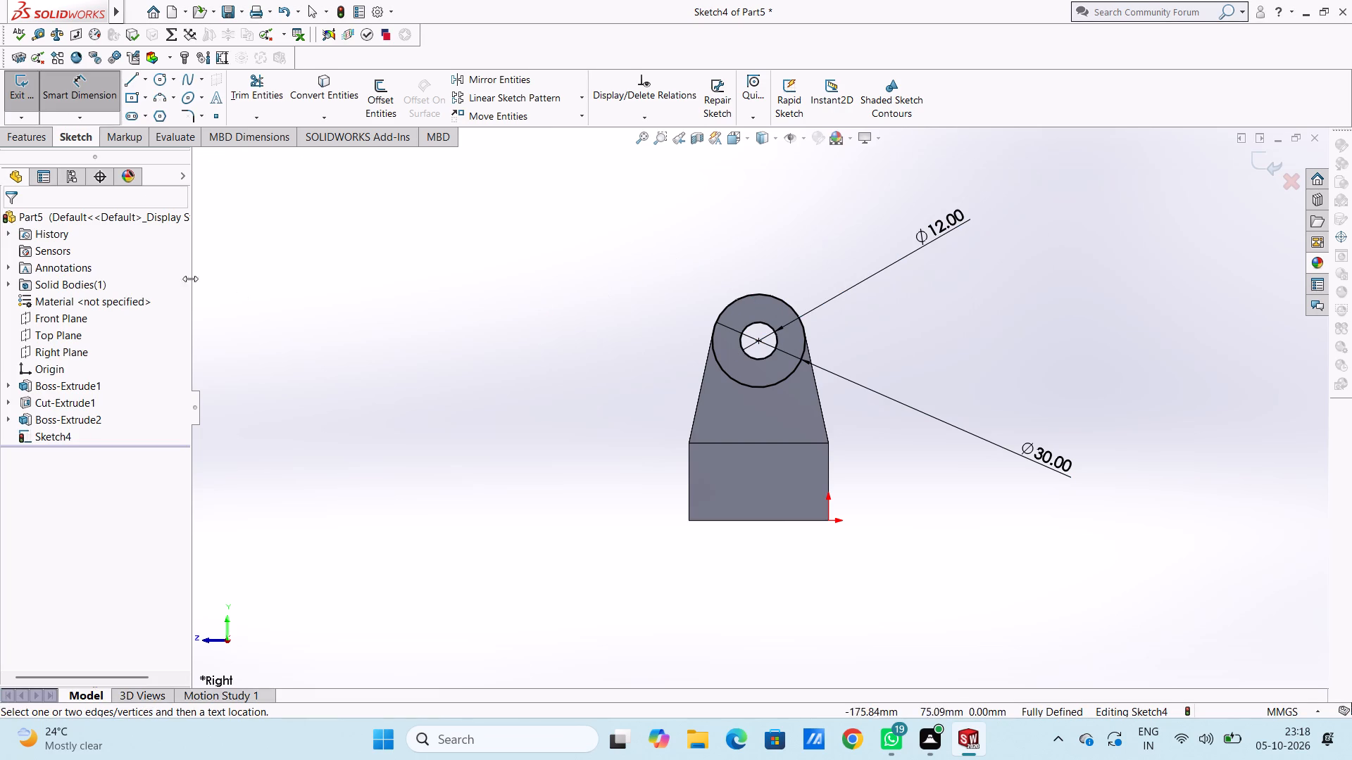
Draw the lug outline: a slanted line from the outer circle to the block's top corner, along the top edge, and back up to the circle.
click(134, 82)
scroll(774, 387, down, 2)
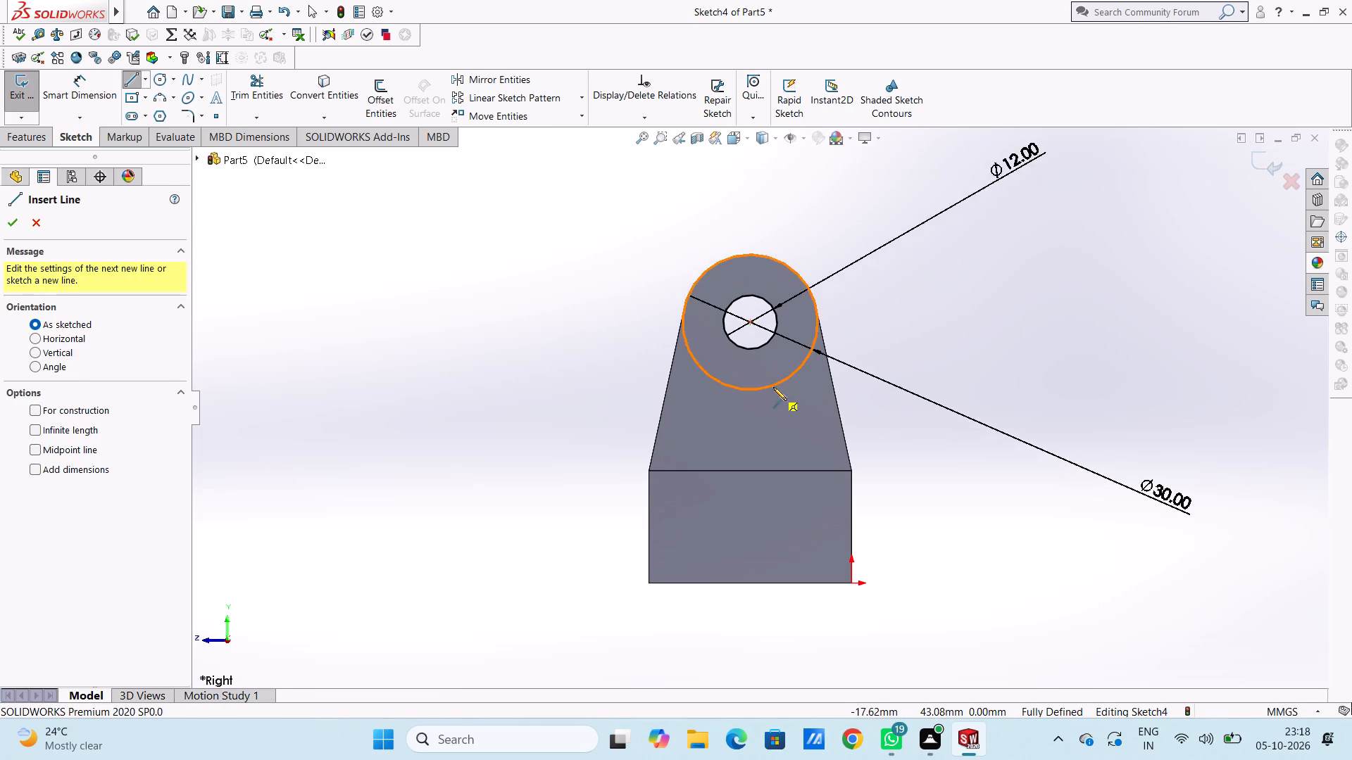
click(684, 307)
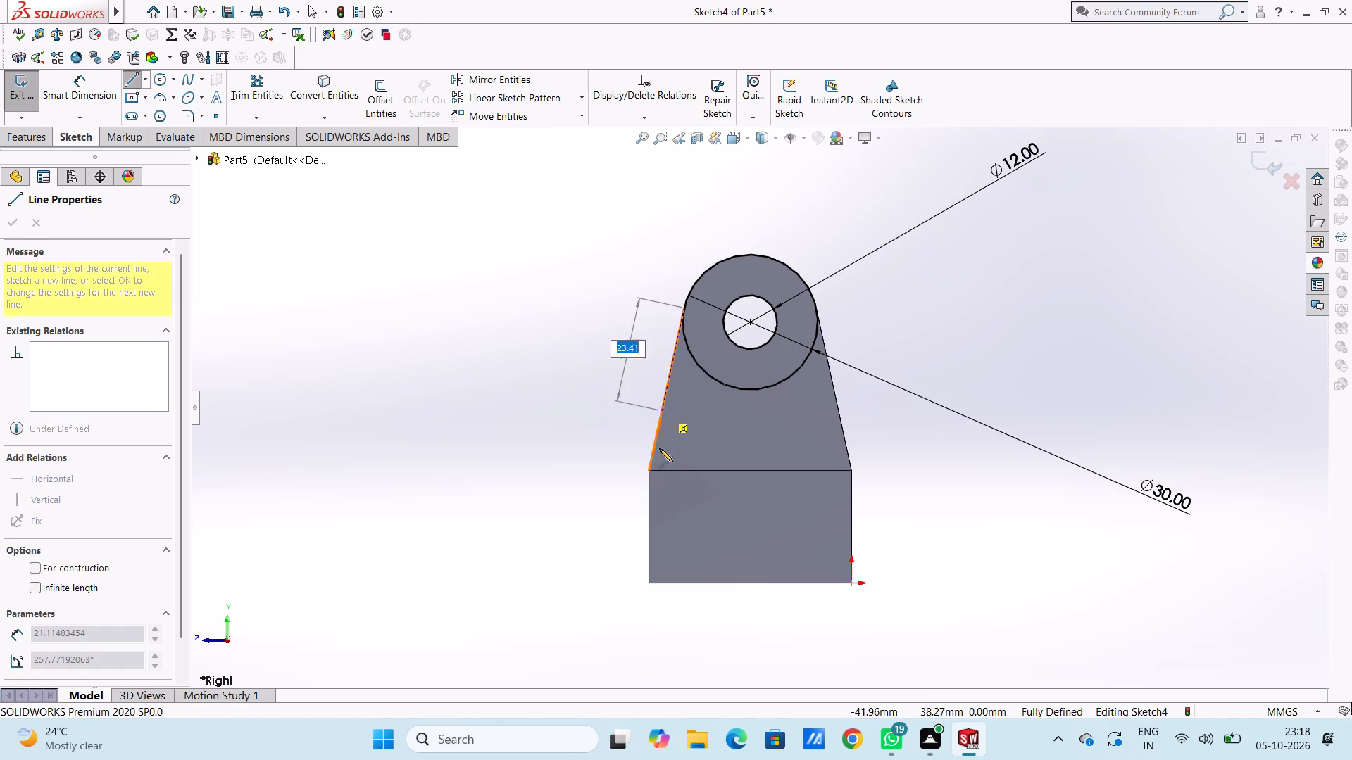
click(646, 473)
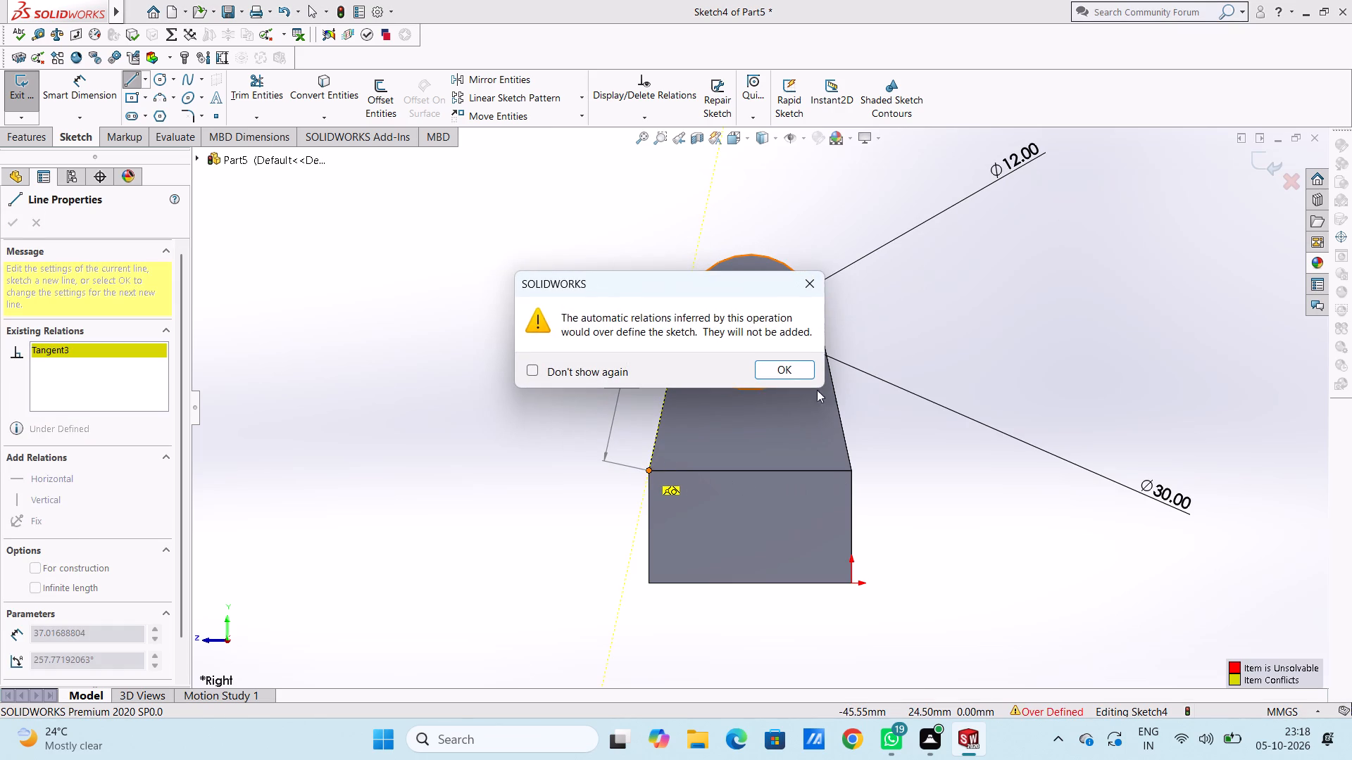
click(795, 362)
click(852, 471)
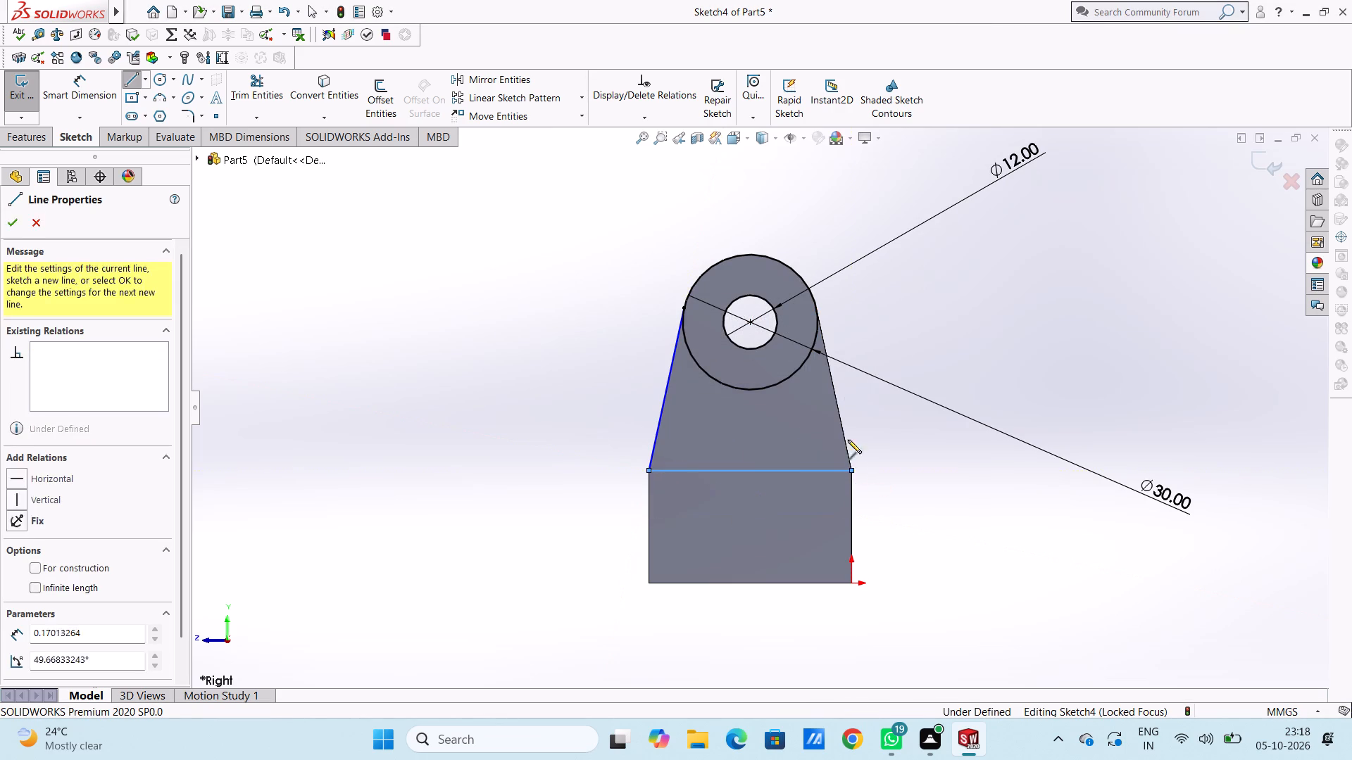
click(814, 308)
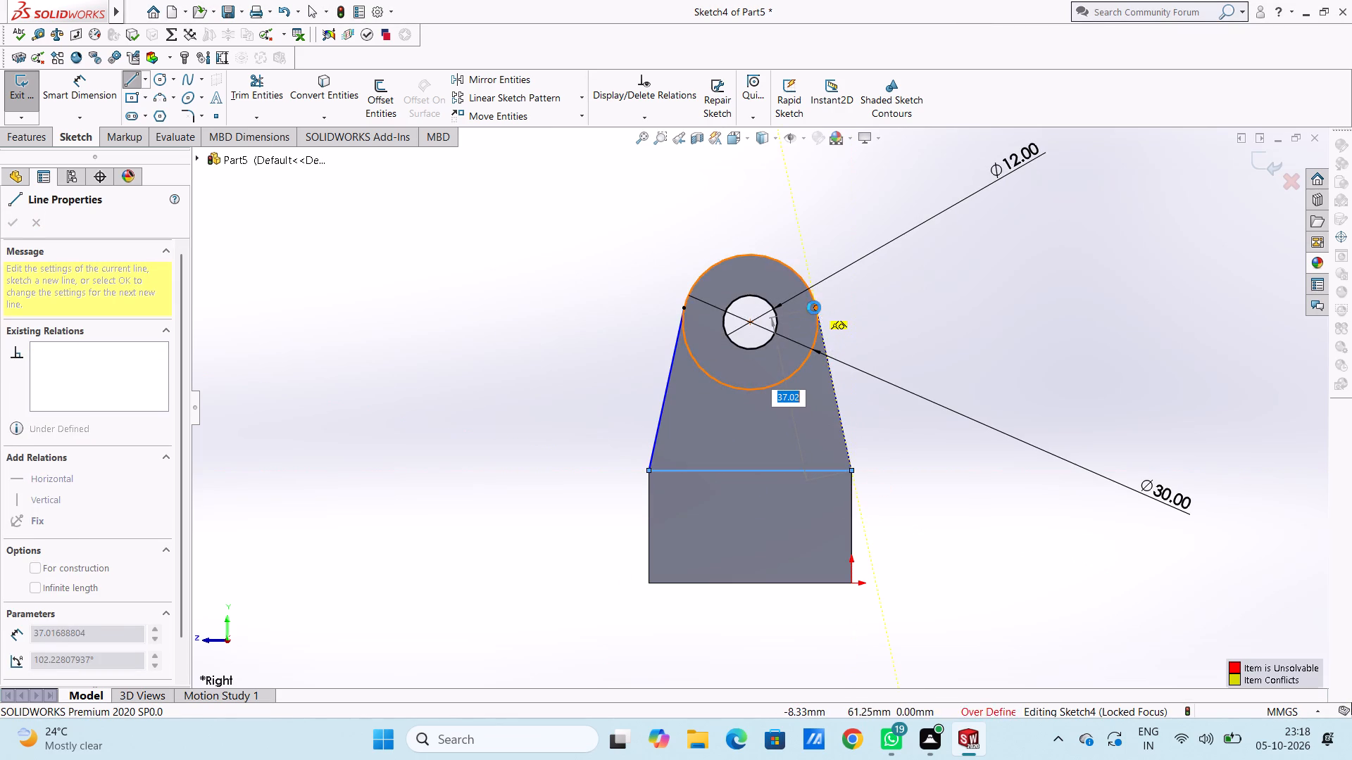
key(Escape)
key(Escape)
key(Escape)
key(Escape)
key(Escape)
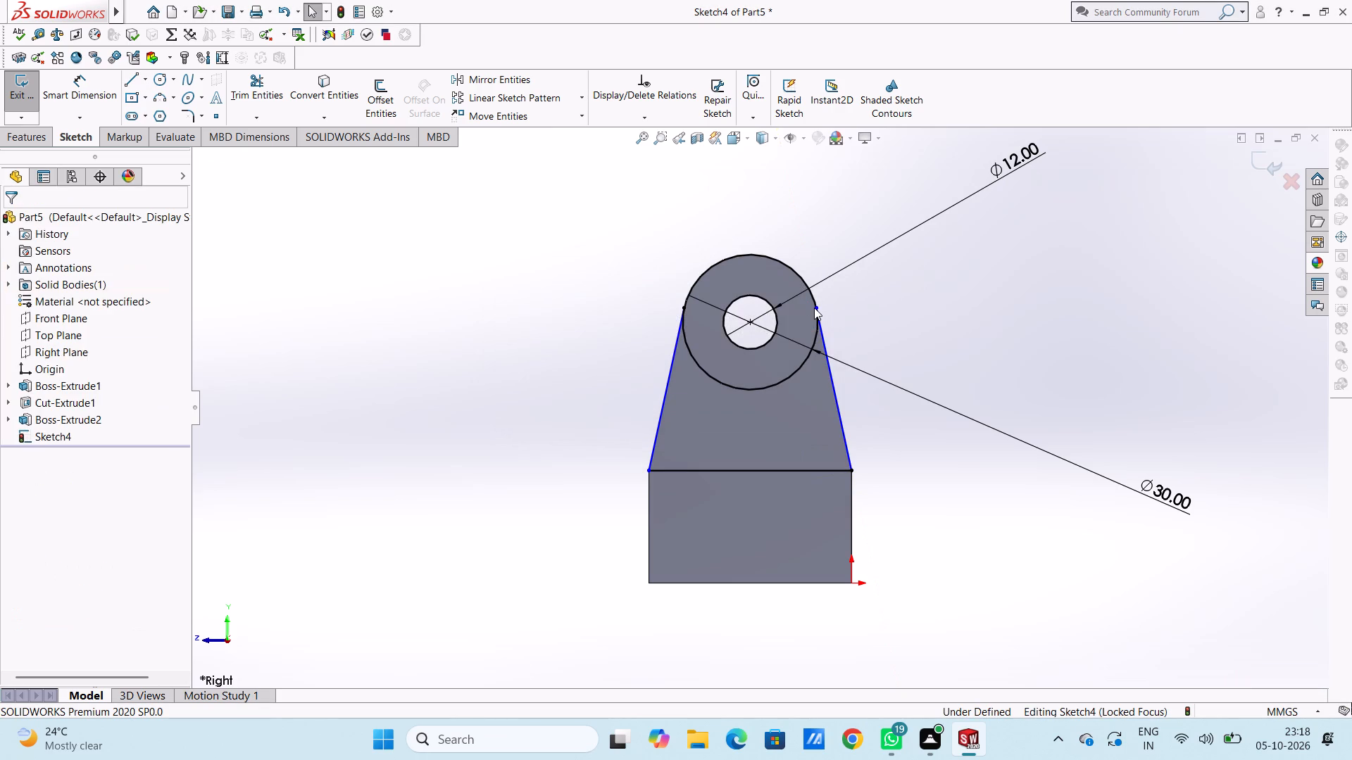
Make both slanted lines tangent to the outer circle.
click(664, 405)
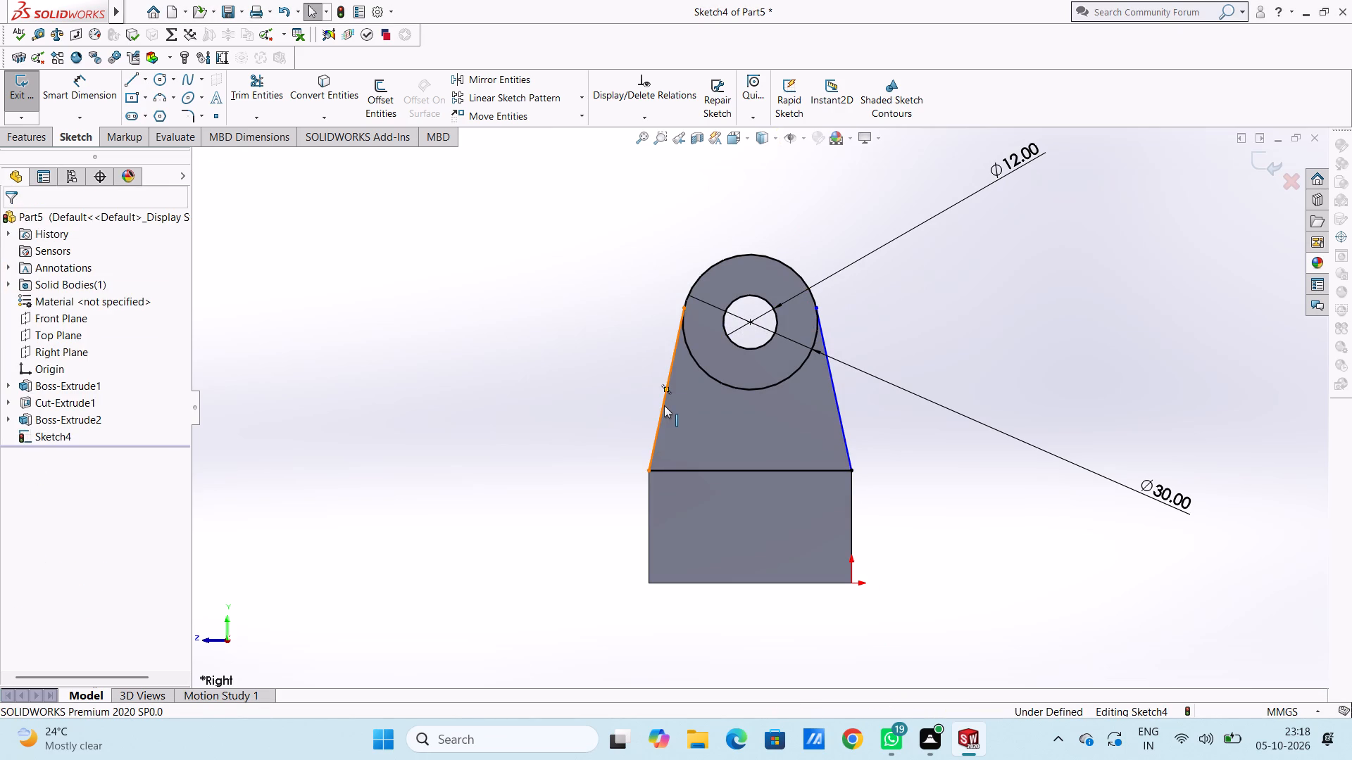
ctrl+click(700, 371)
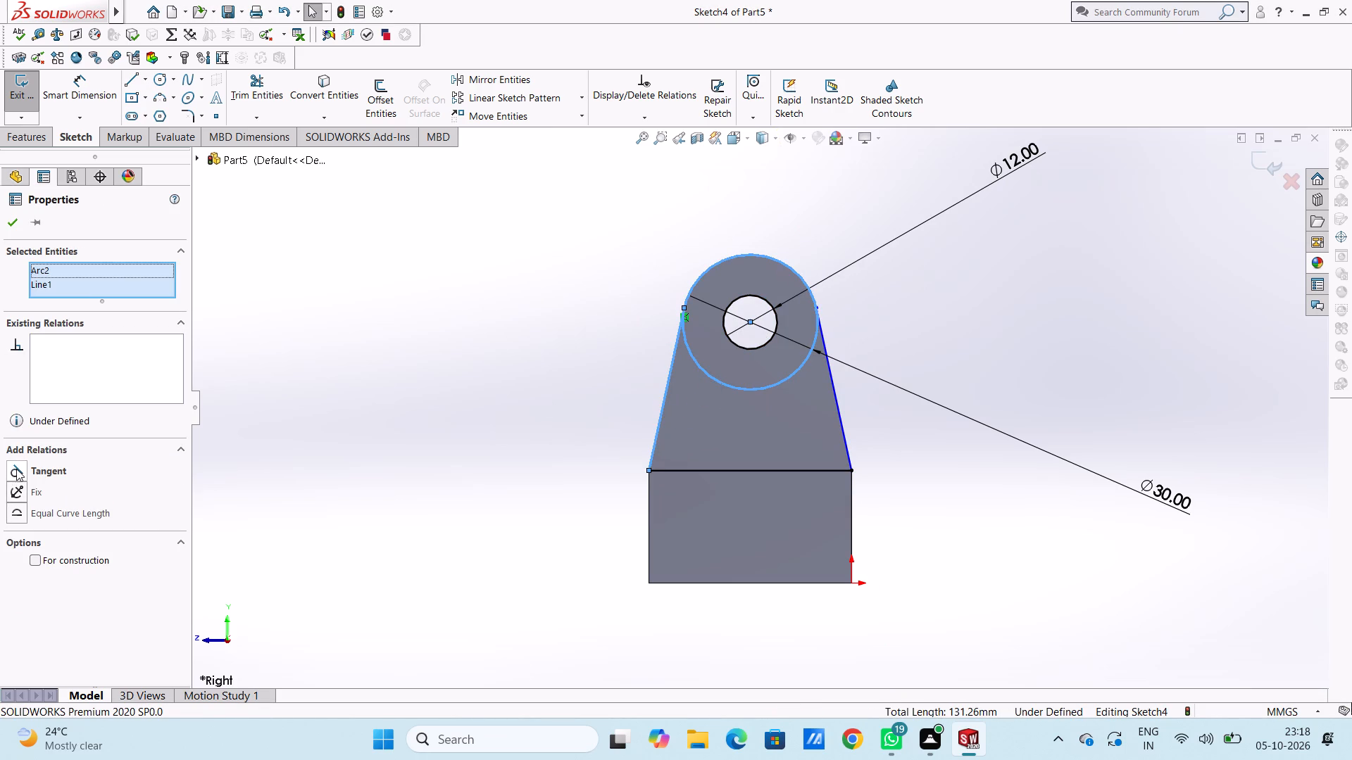
click(15, 468)
click(341, 420)
click(833, 386)
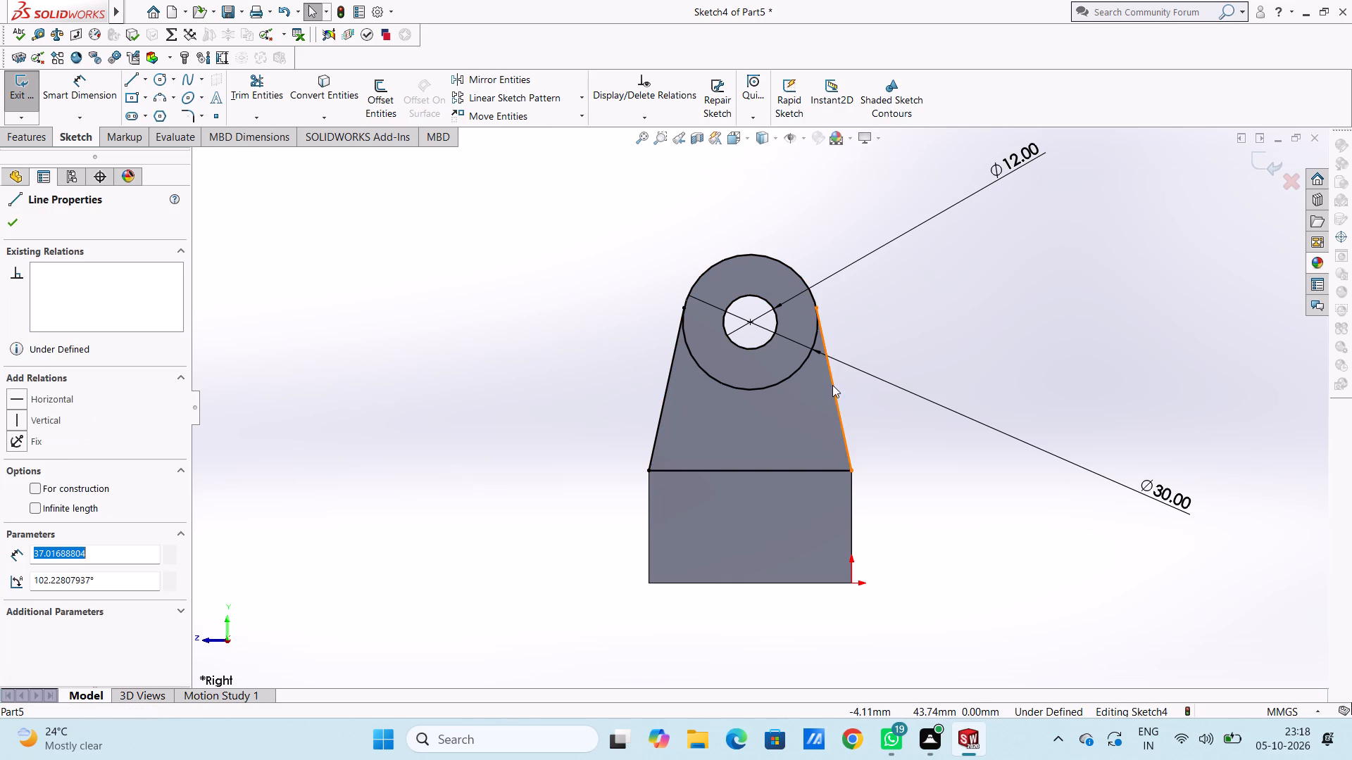
ctrl+click(803, 369)
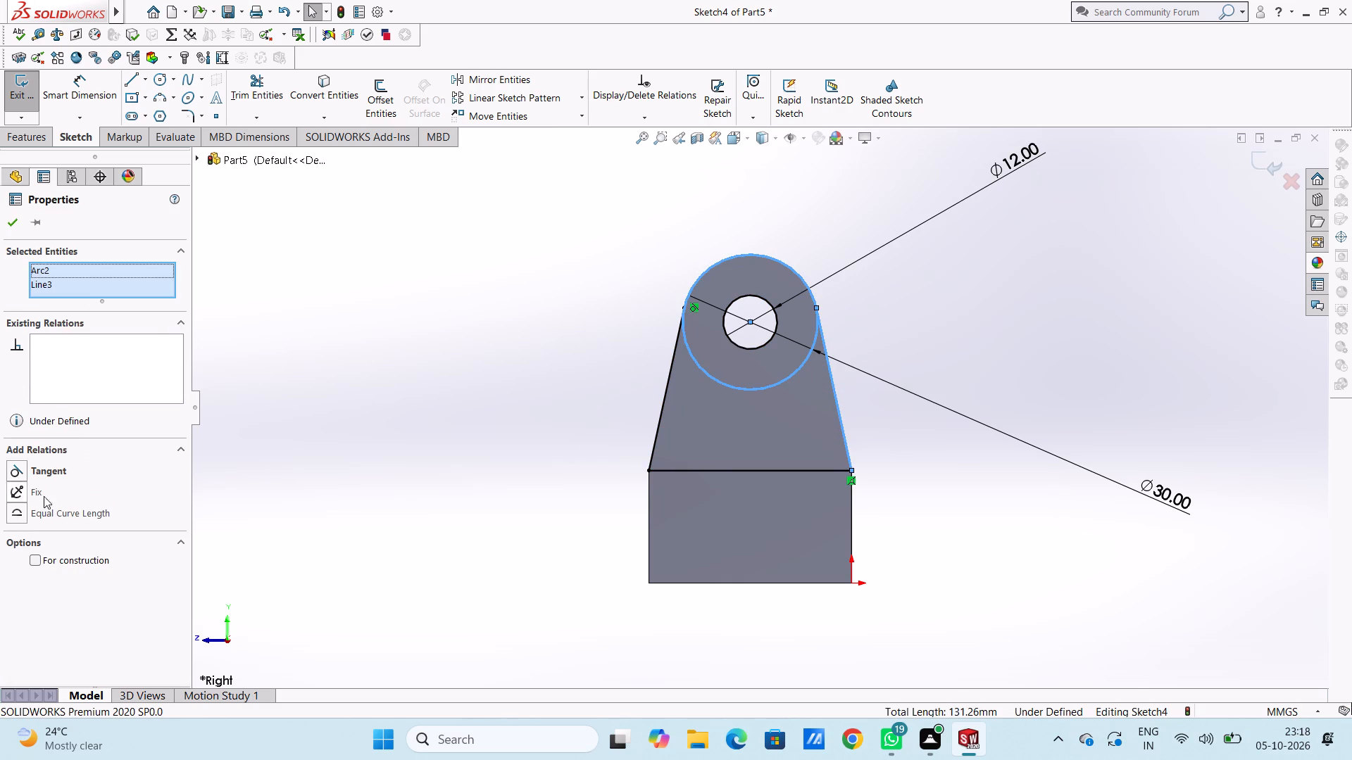
click(14, 470)
click(342, 423)
Trim away the outer circle's lower arc between the two tangent lines.
middle_drag(494, 281, 499, 286)
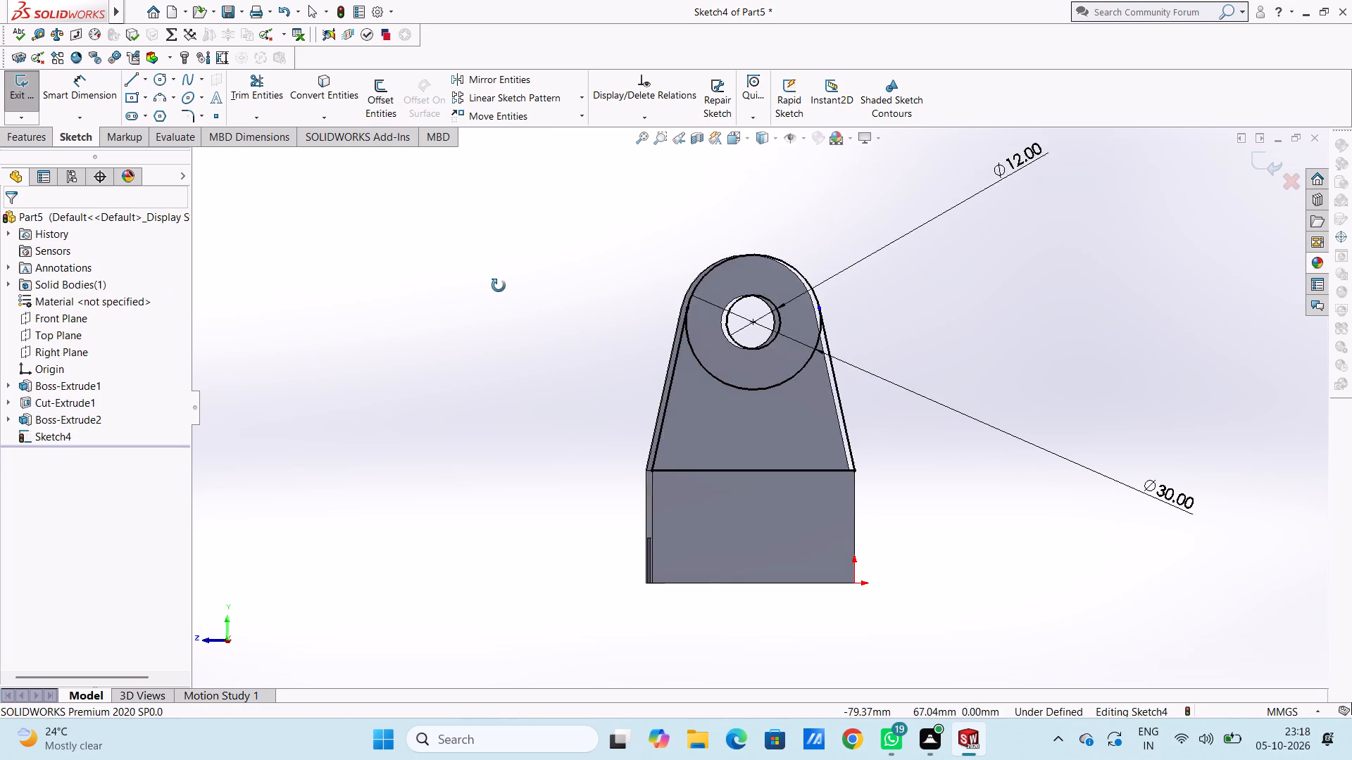
middle_drag(499, 286, 542, 349)
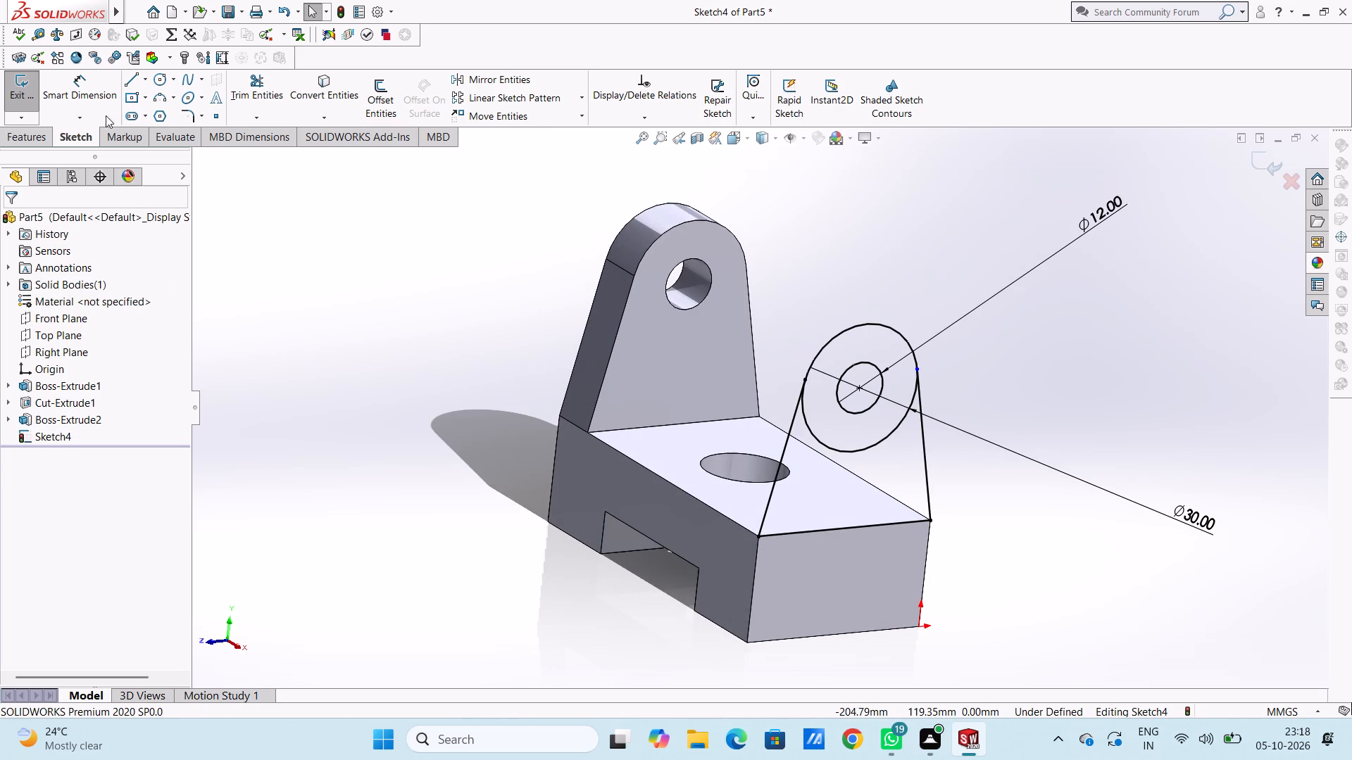
click(258, 103)
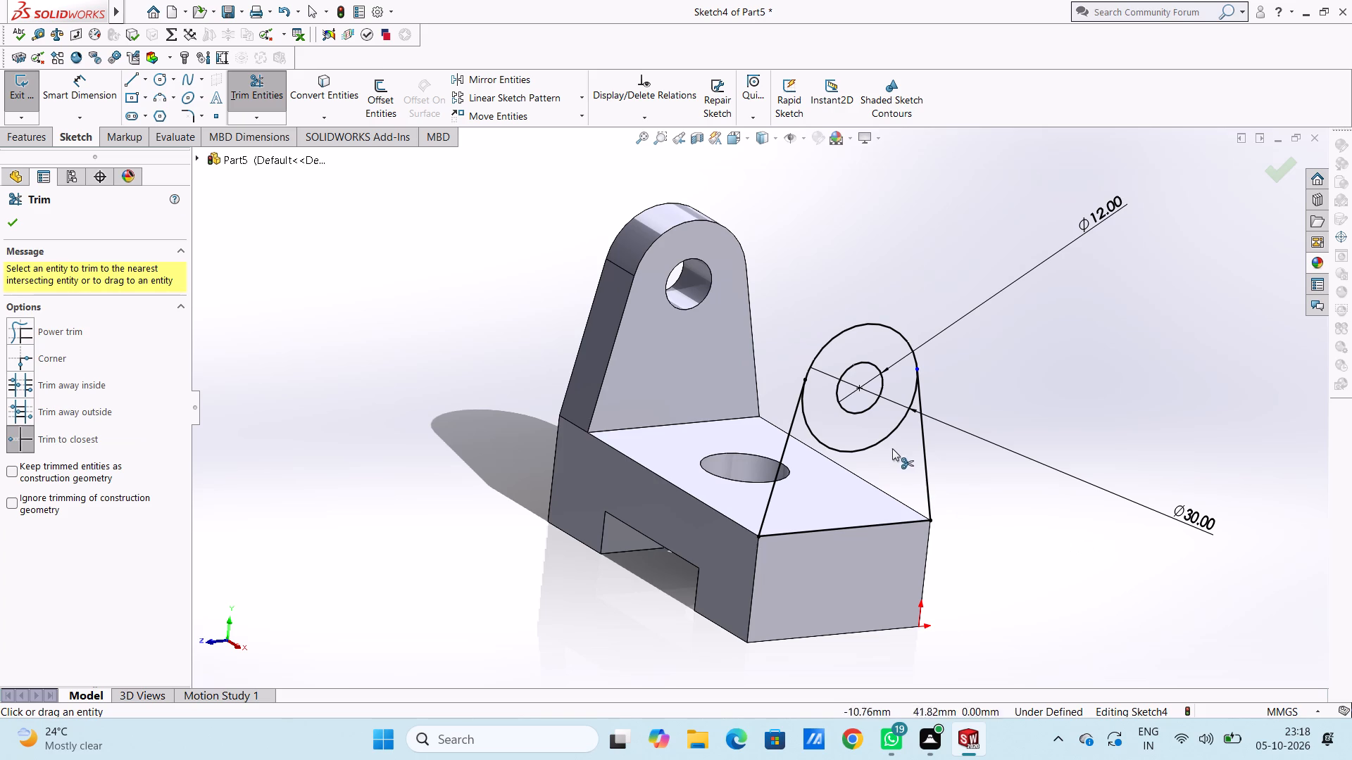
click(884, 442)
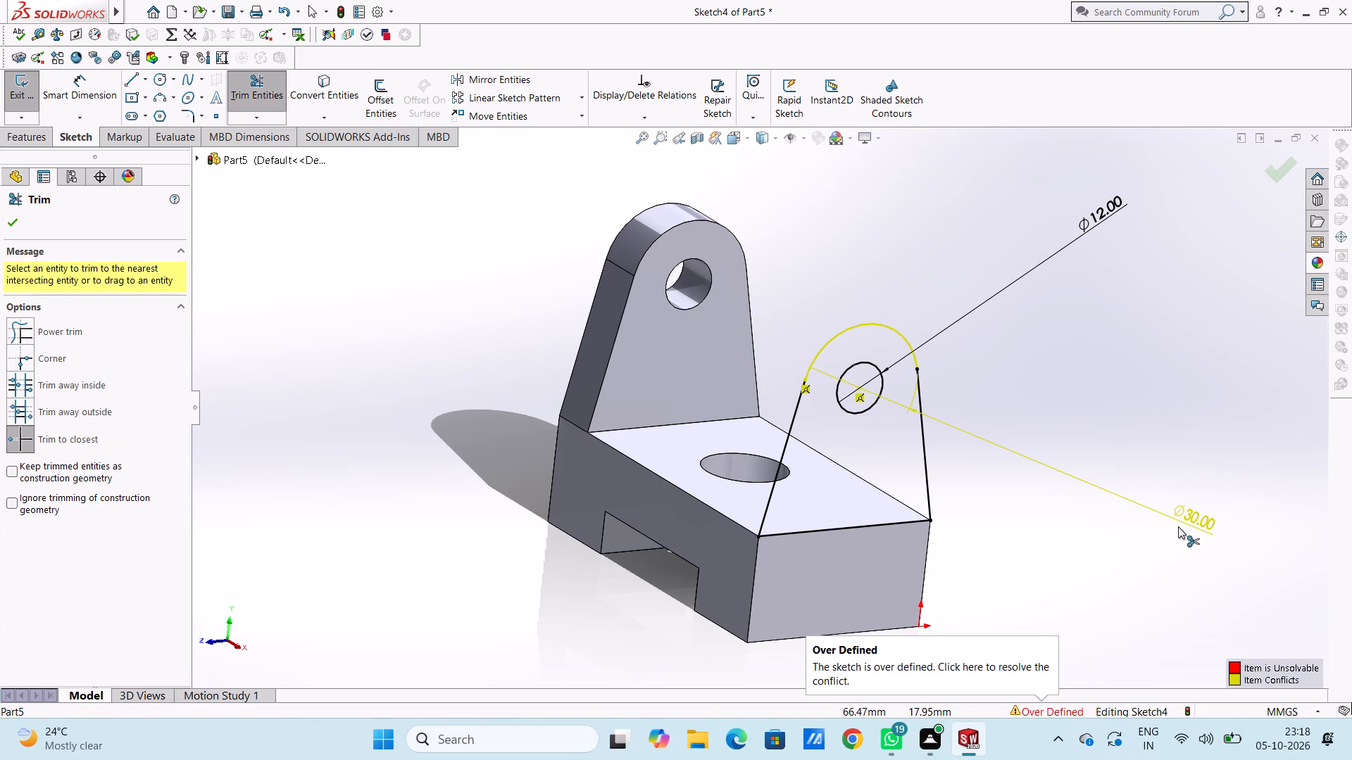
key(Escape)
Delete the 30 mm diameter dimension from the outer arc.
click(1182, 522)
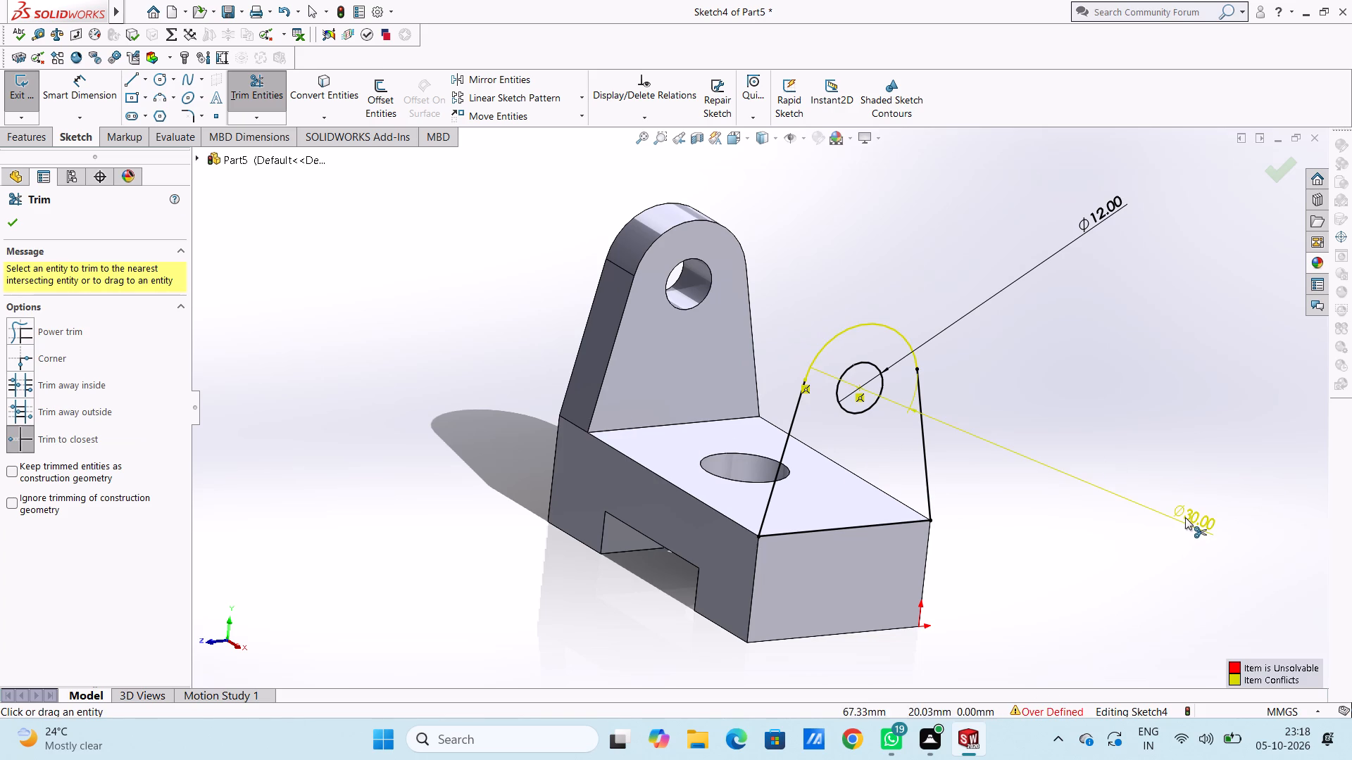
click(1185, 517)
key(Escape)
key(Escape)
click(1185, 512)
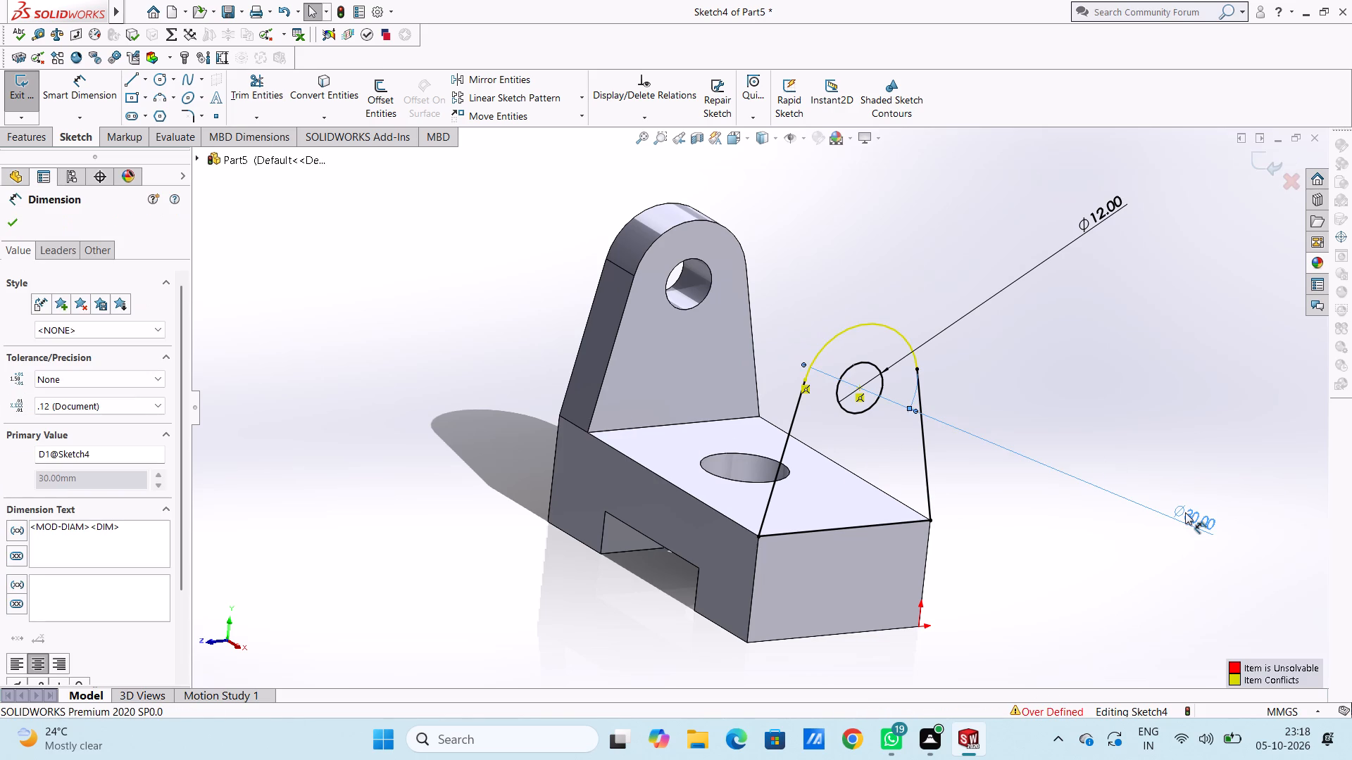
key(Delete)
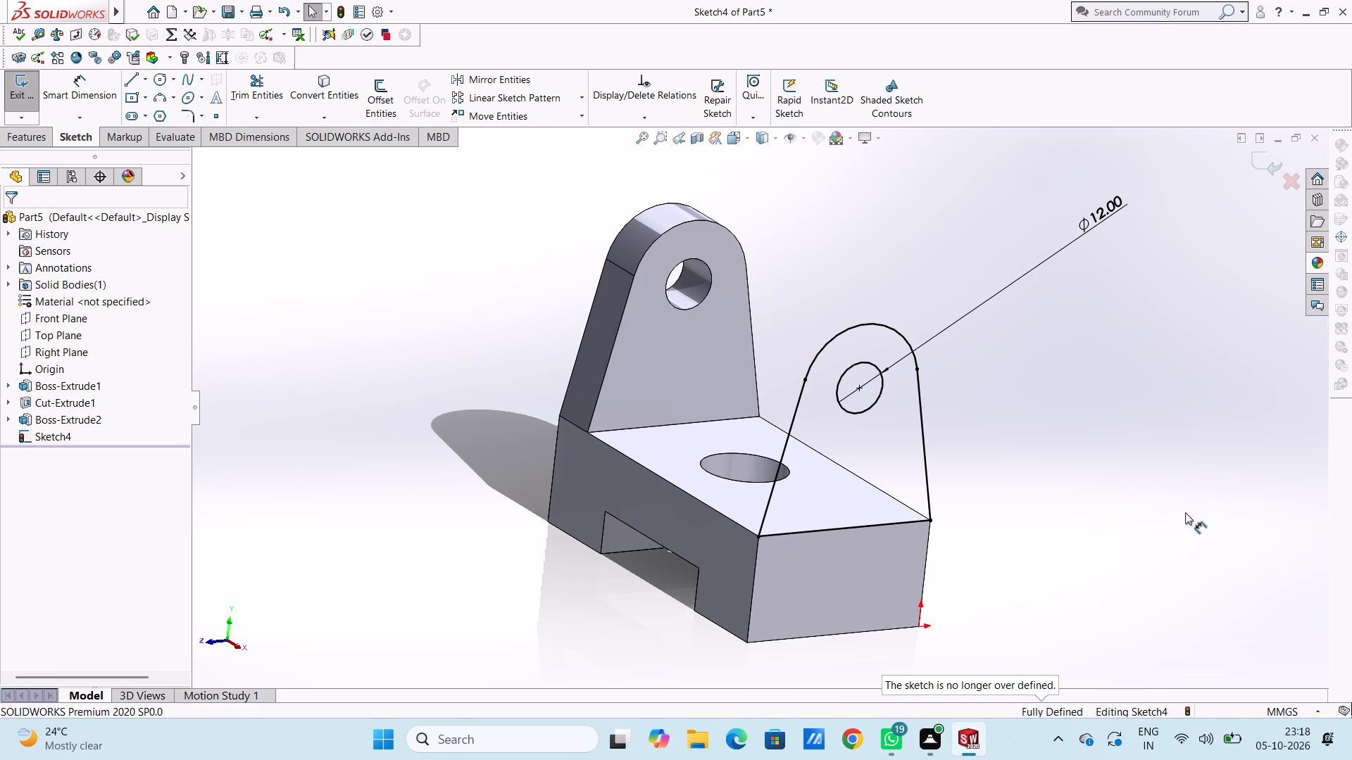
Extrude the second lug profile 12 mm as a boss in the reversed direction, over the block, with merged result.
click(21, 135)
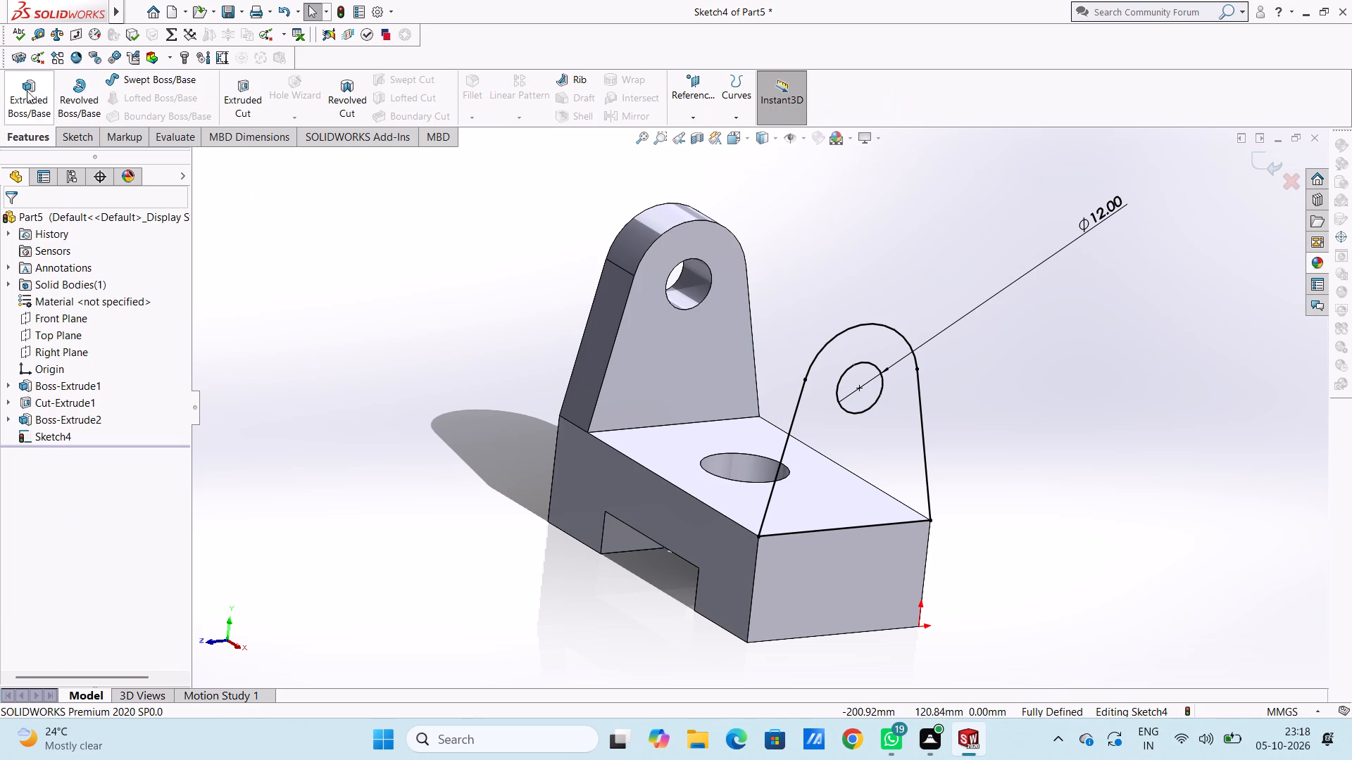
click(27, 88)
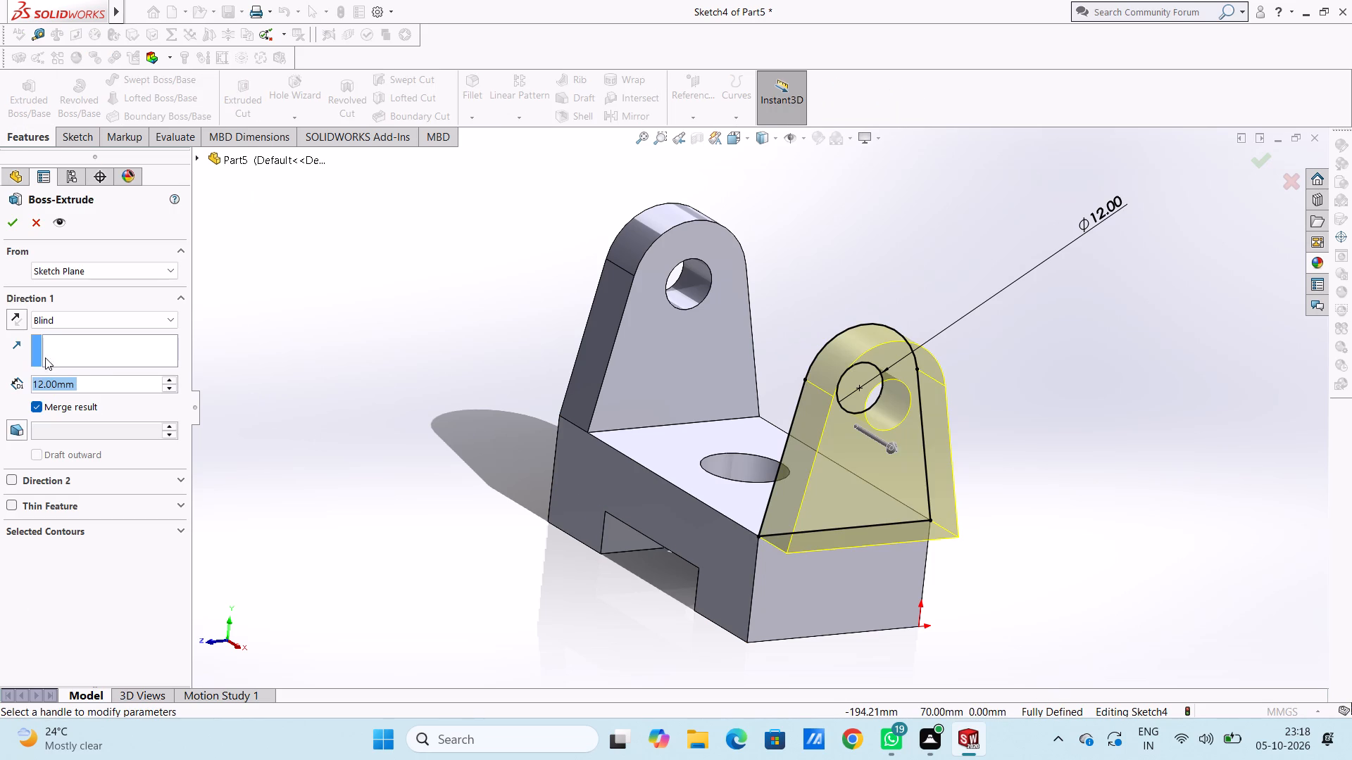
click(15, 310)
click(15, 219)
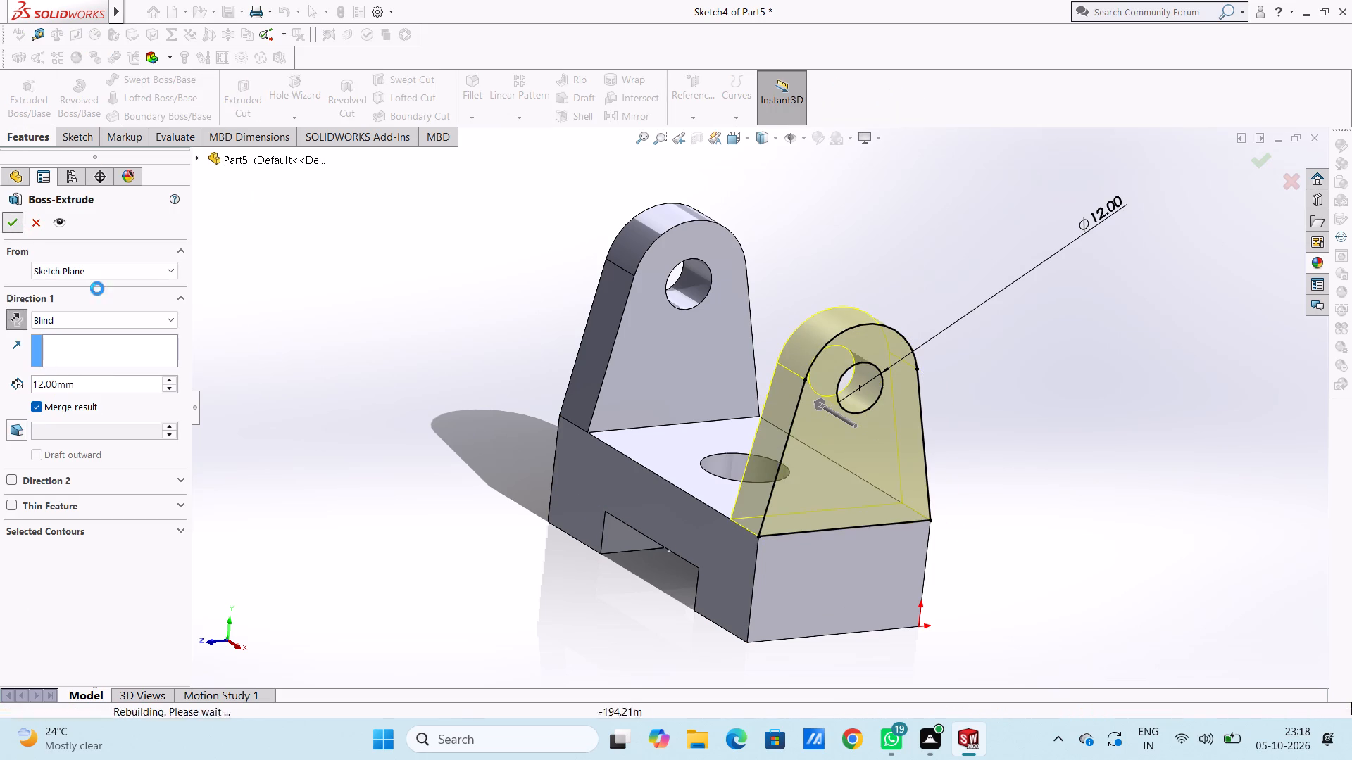
click(381, 376)
Examine the two-lug part from several sides and finish in the isometric view.
middle_drag(378, 411, 525, 495)
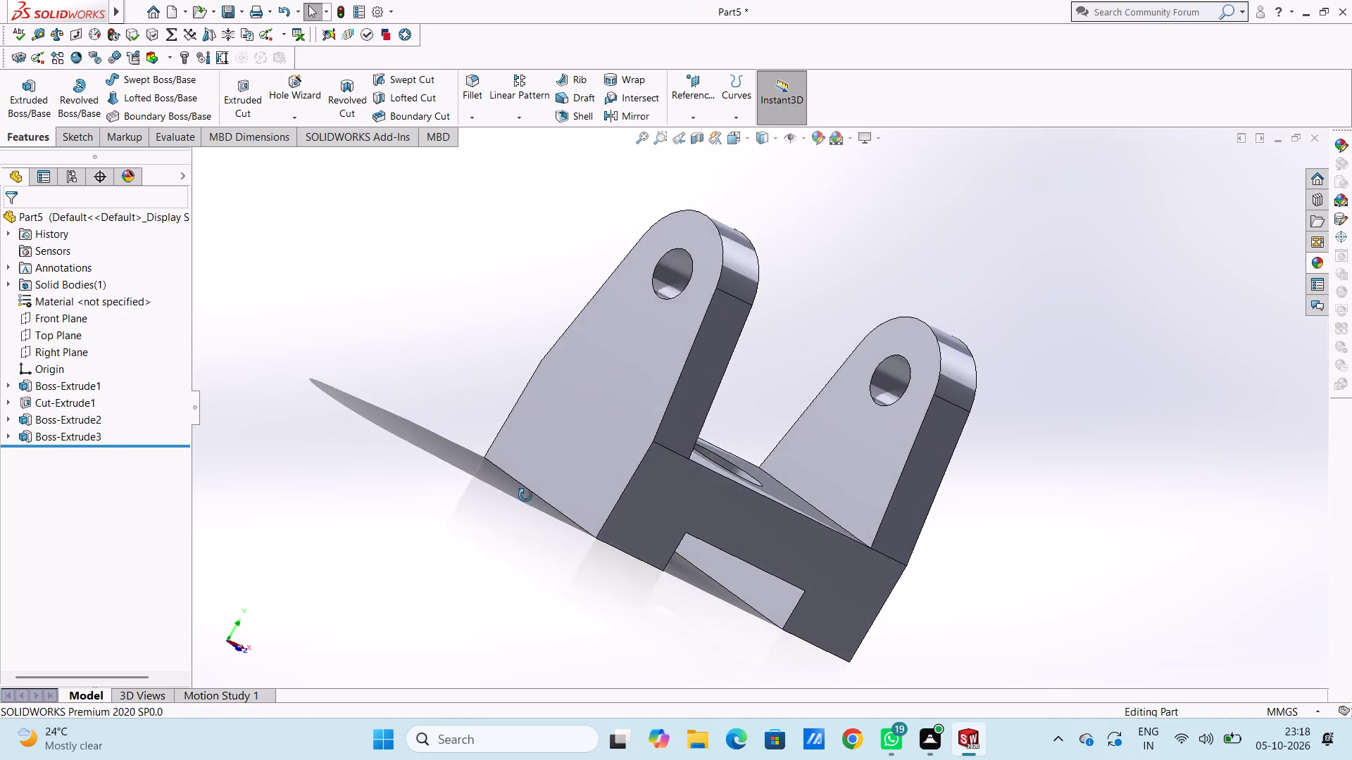
middle_drag(525, 495, 527, 500)
middle_drag(438, 538, 327, 456)
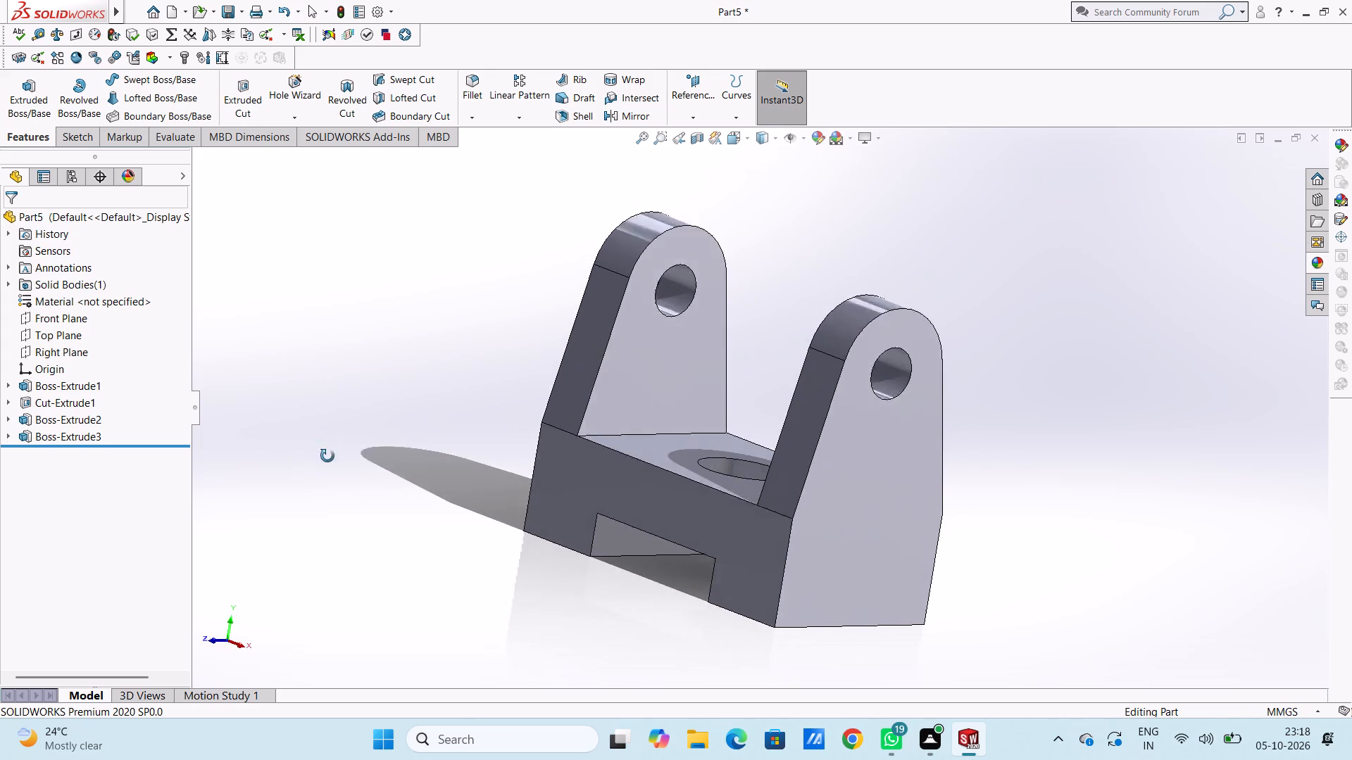
middle_drag(327, 456, 363, 483)
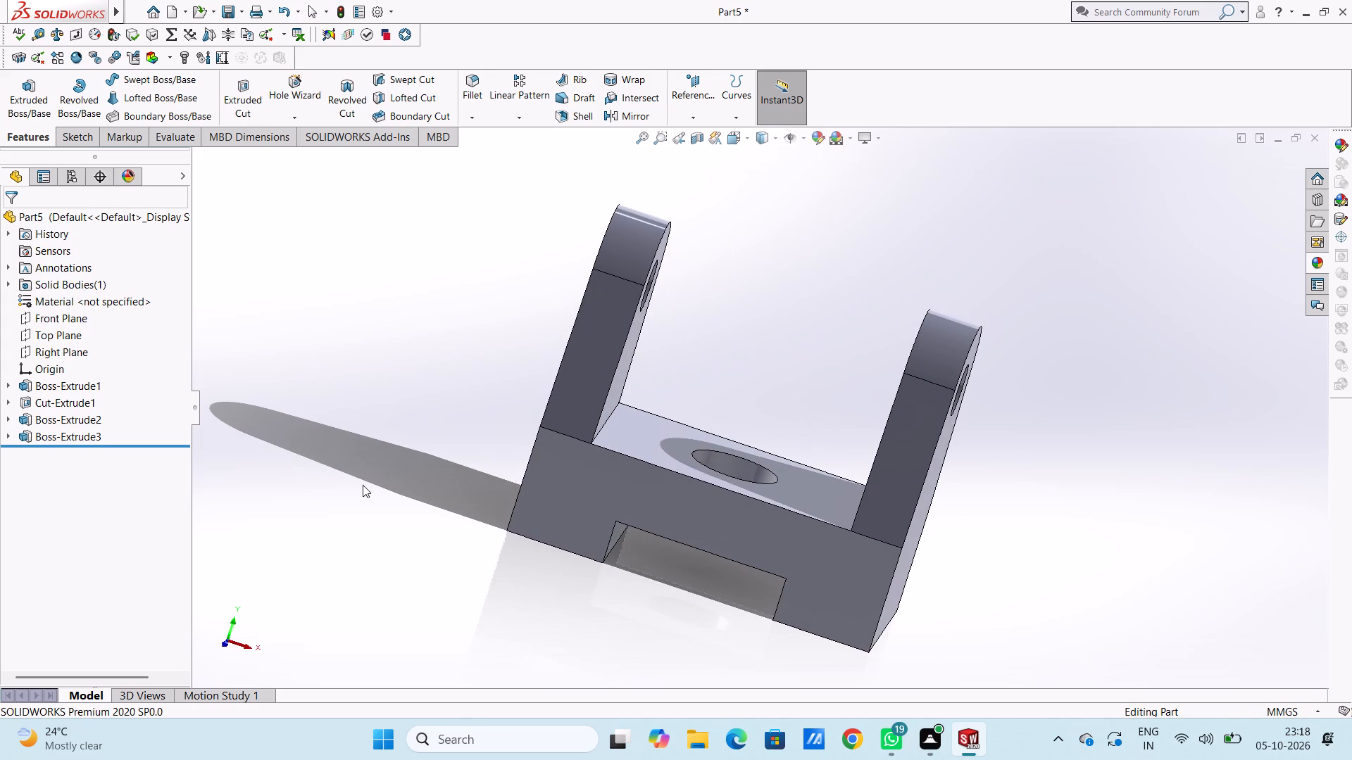
middle_drag(426, 496, 332, 420)
scroll(332, 419, up, 2)
middle_drag(337, 425, 372, 500)
key(ctrl+7)
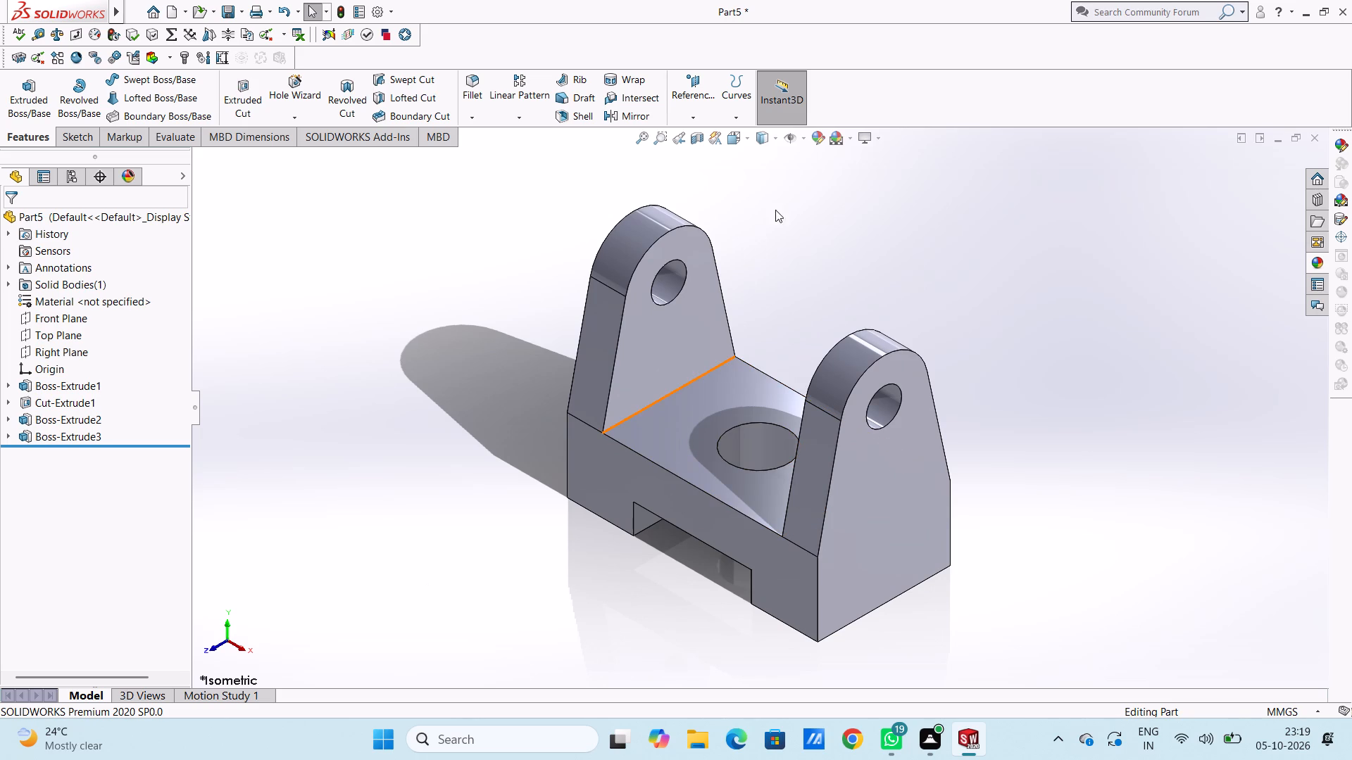
Colour the whole part dark magenta using the standard colour swatches.
click(816, 139)
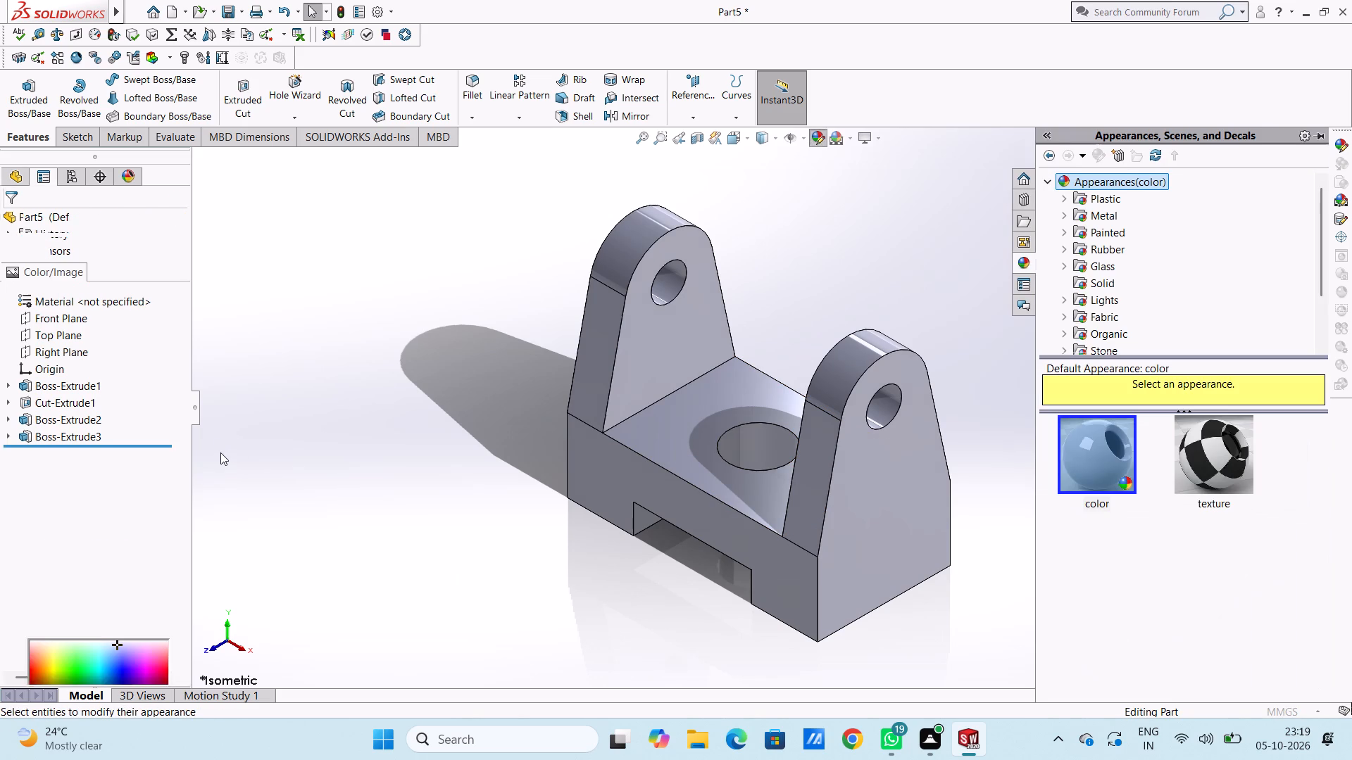
click(105, 565)
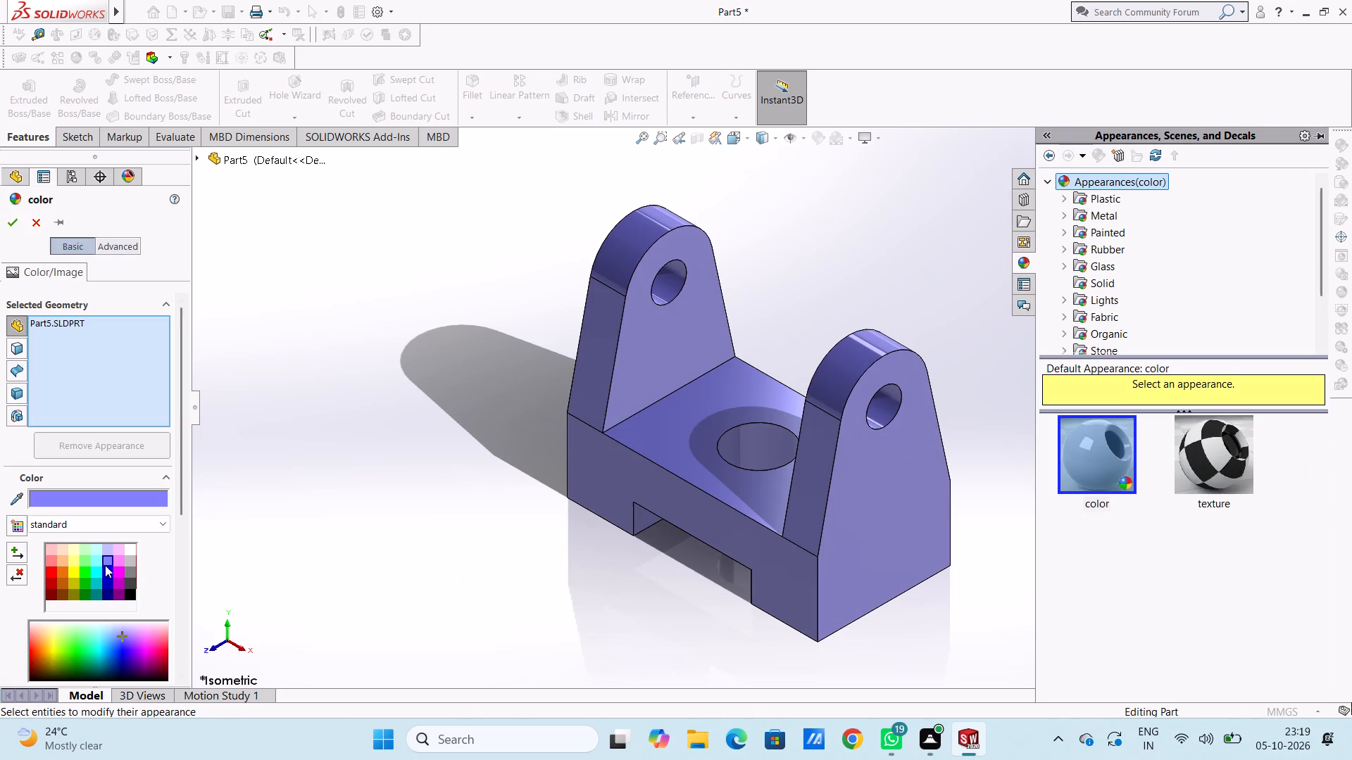
click(113, 578)
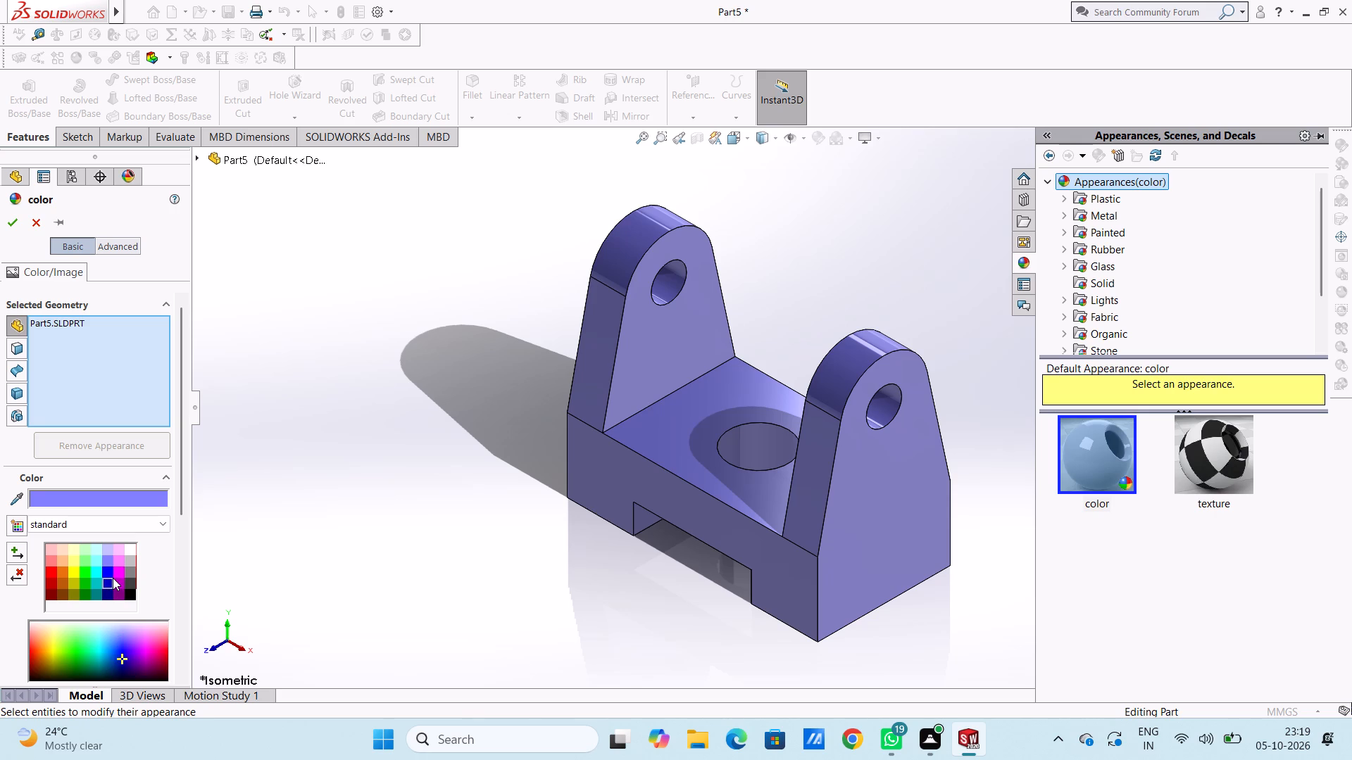
click(116, 567)
click(117, 583)
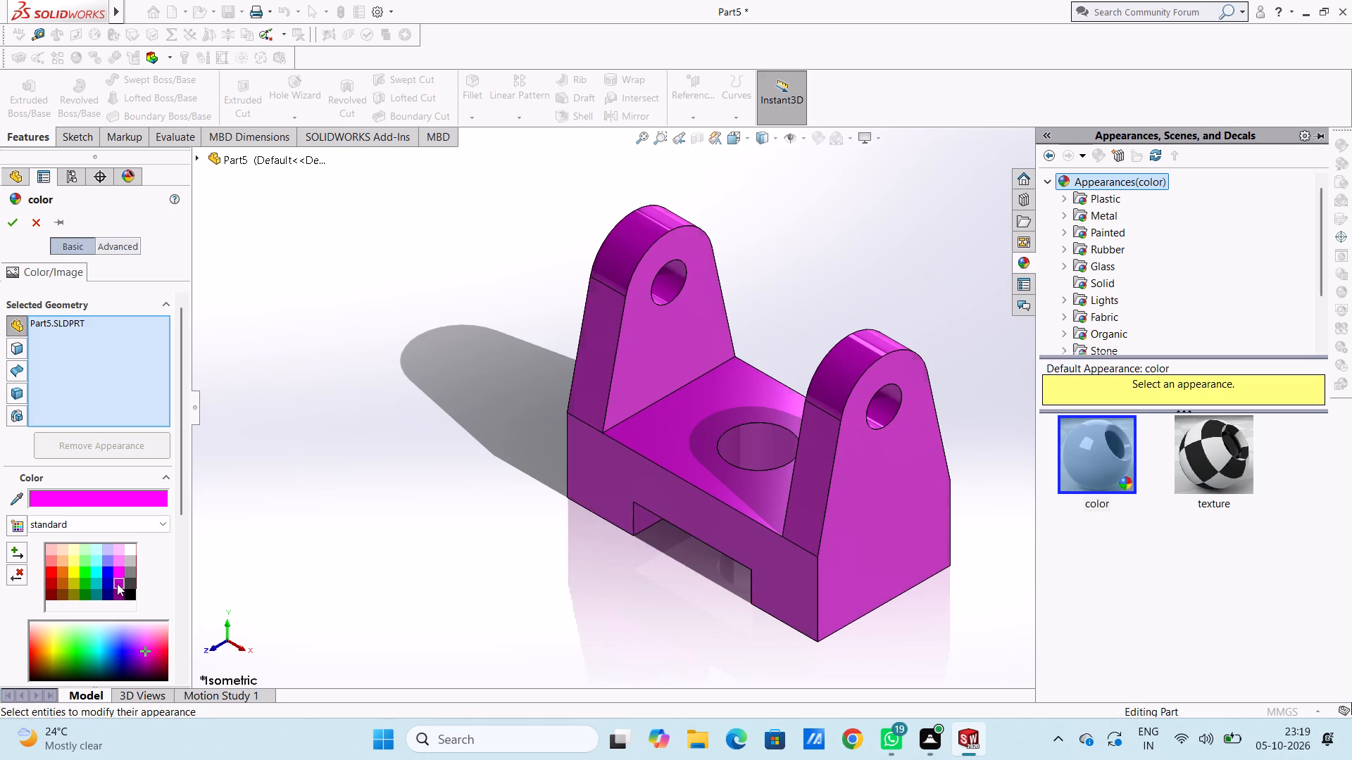
click(6, 221)
Apply the chromium plate metal appearance to the hole face of the far end lug only.
scroll(664, 239, down, 4)
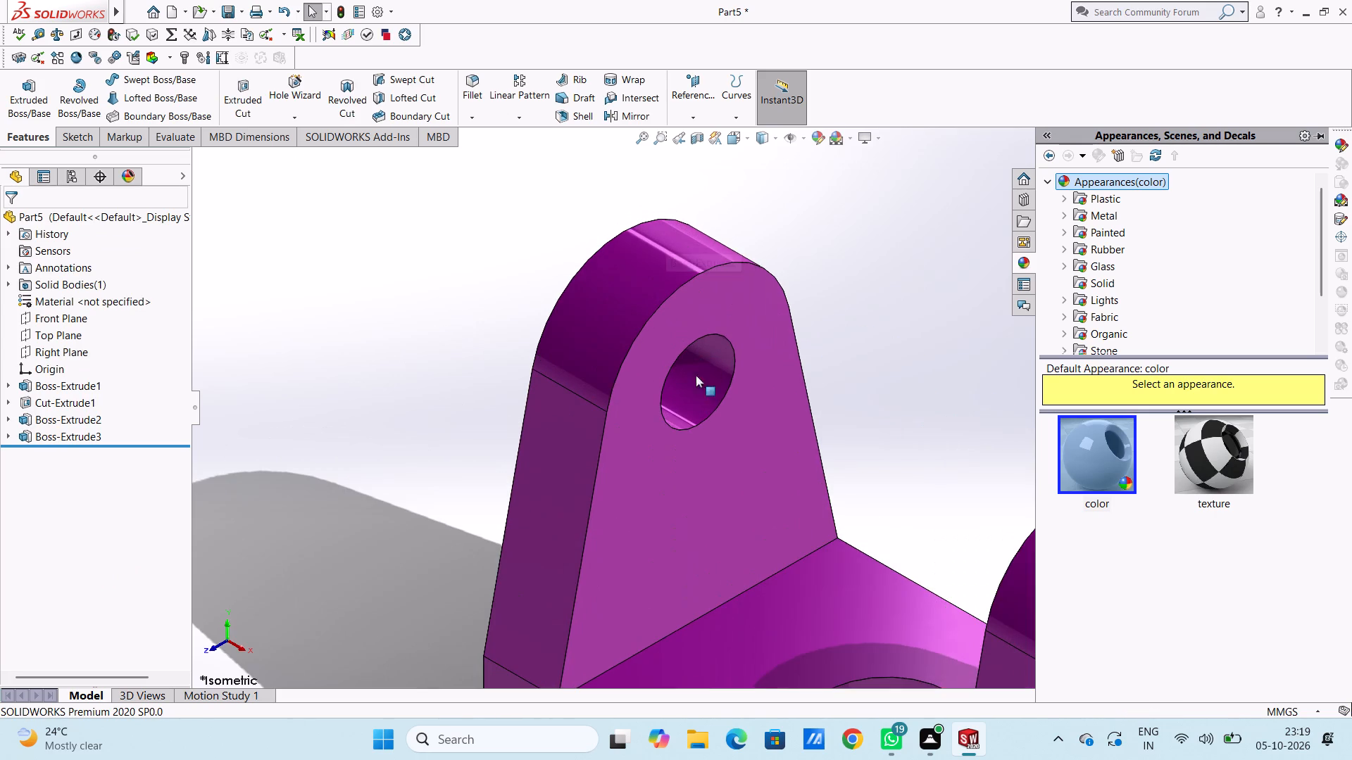
scroll(692, 391, down, 2)
click(1104, 214)
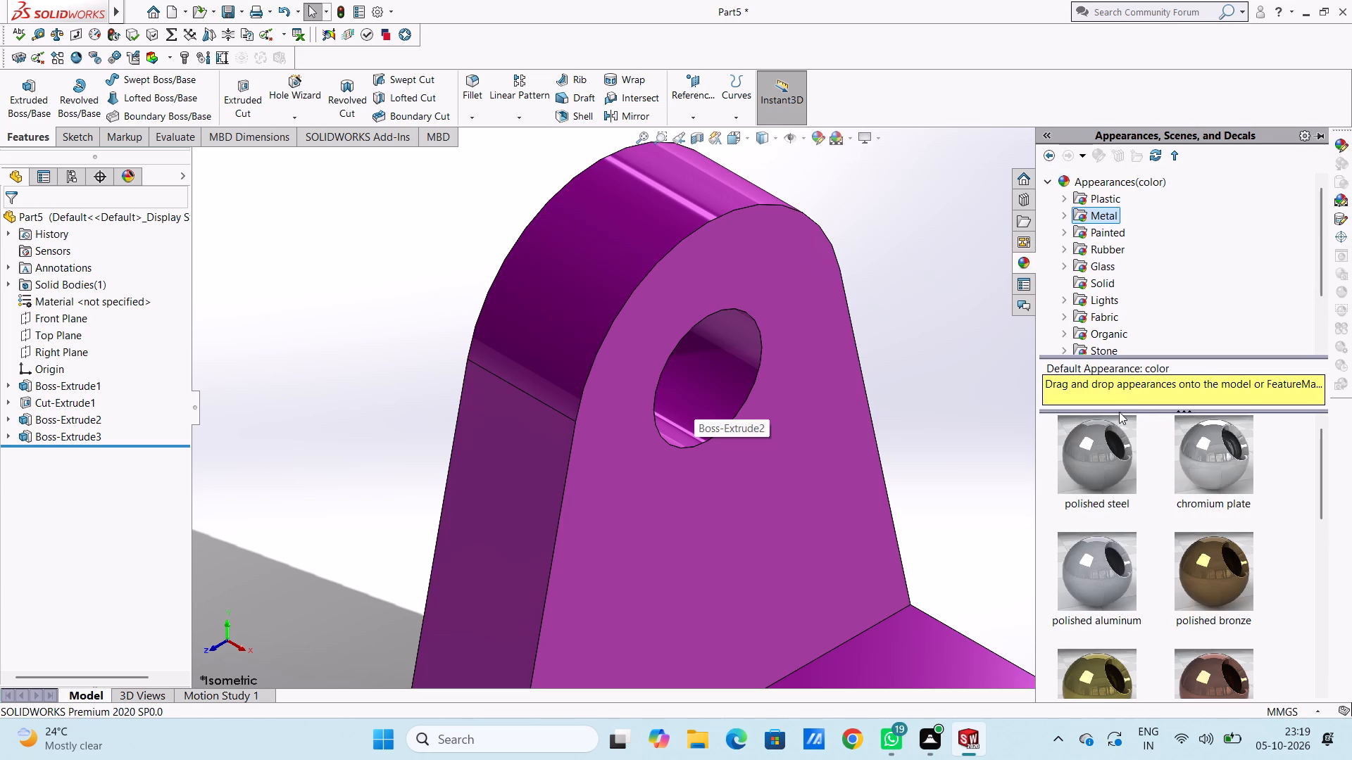
drag(1234, 462, 730, 395)
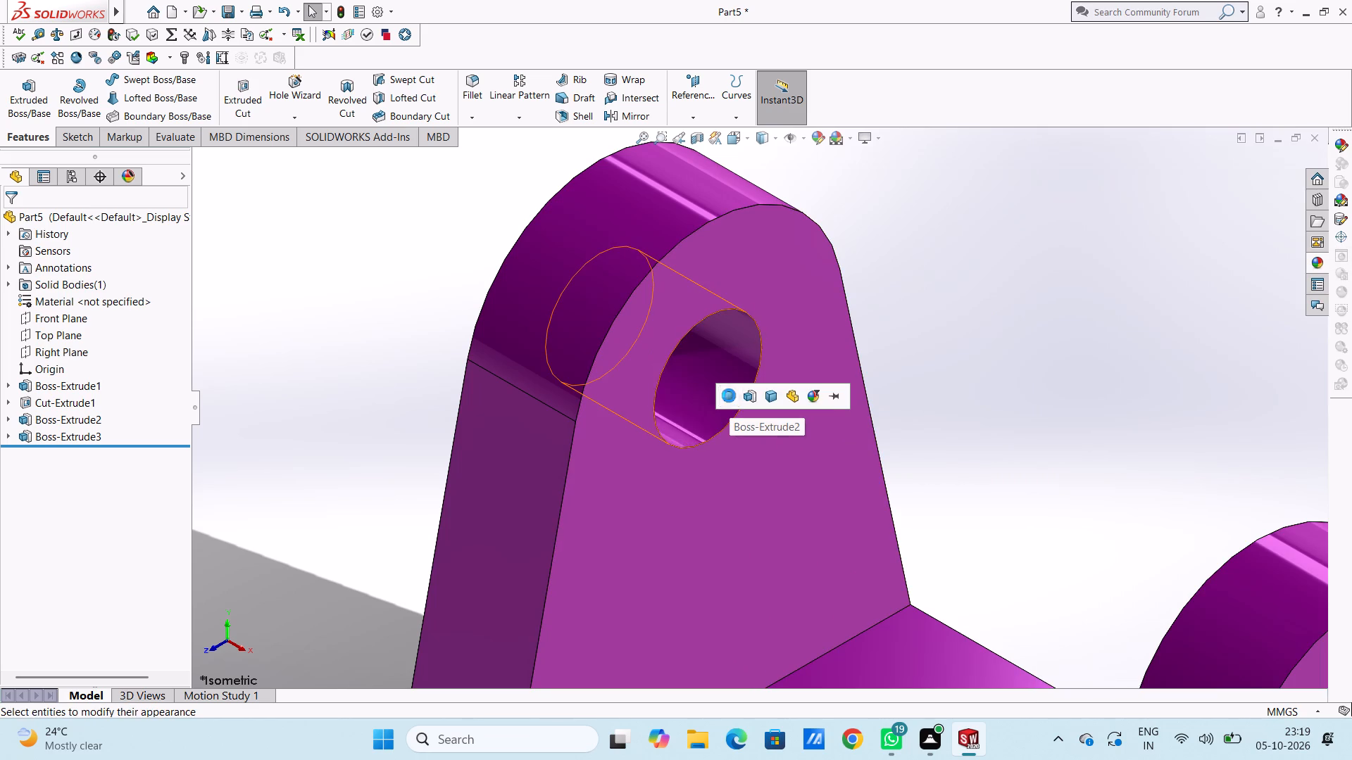
click(729, 395)
Apply the chromium plate appearance to the inner face of the 20 mm hole in the block.
scroll(764, 541, up, 5)
scroll(791, 607, down, 5)
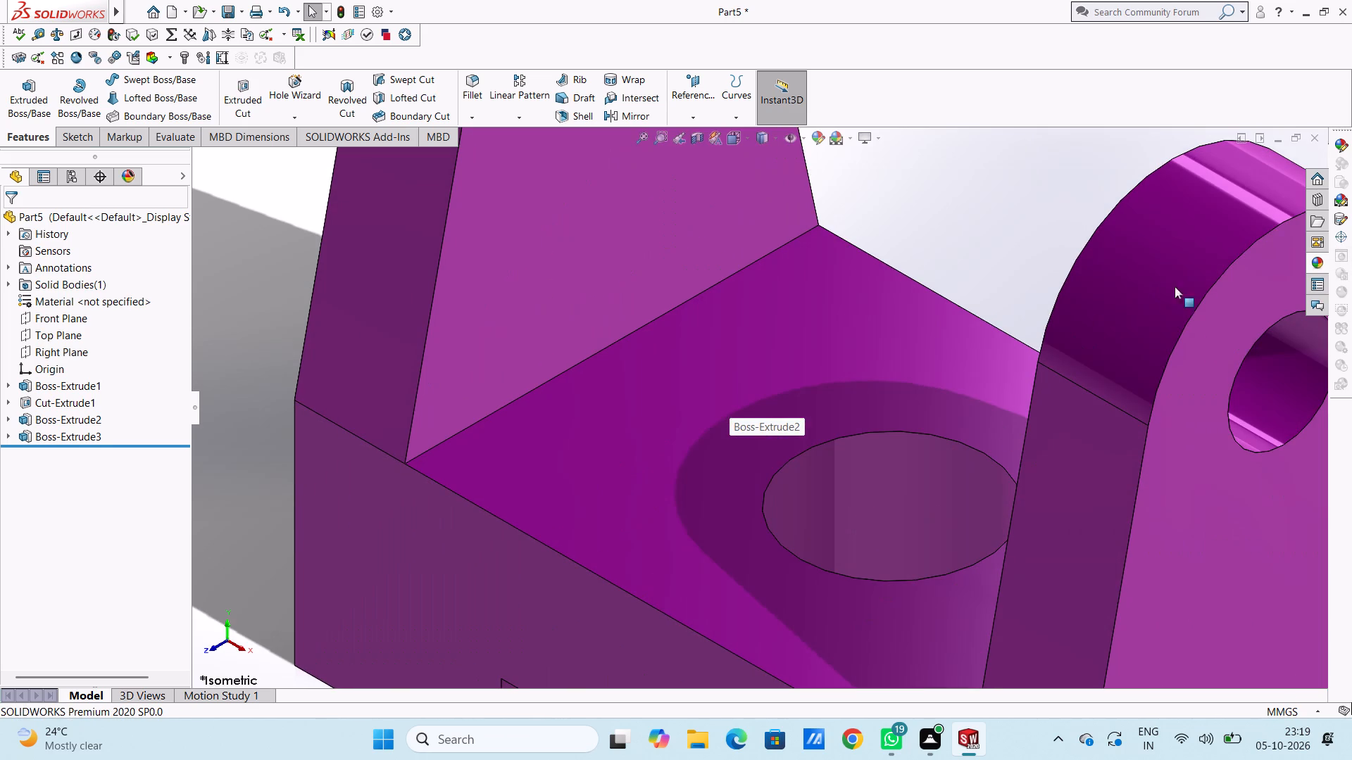
click(1313, 260)
drag(1214, 459, 908, 504)
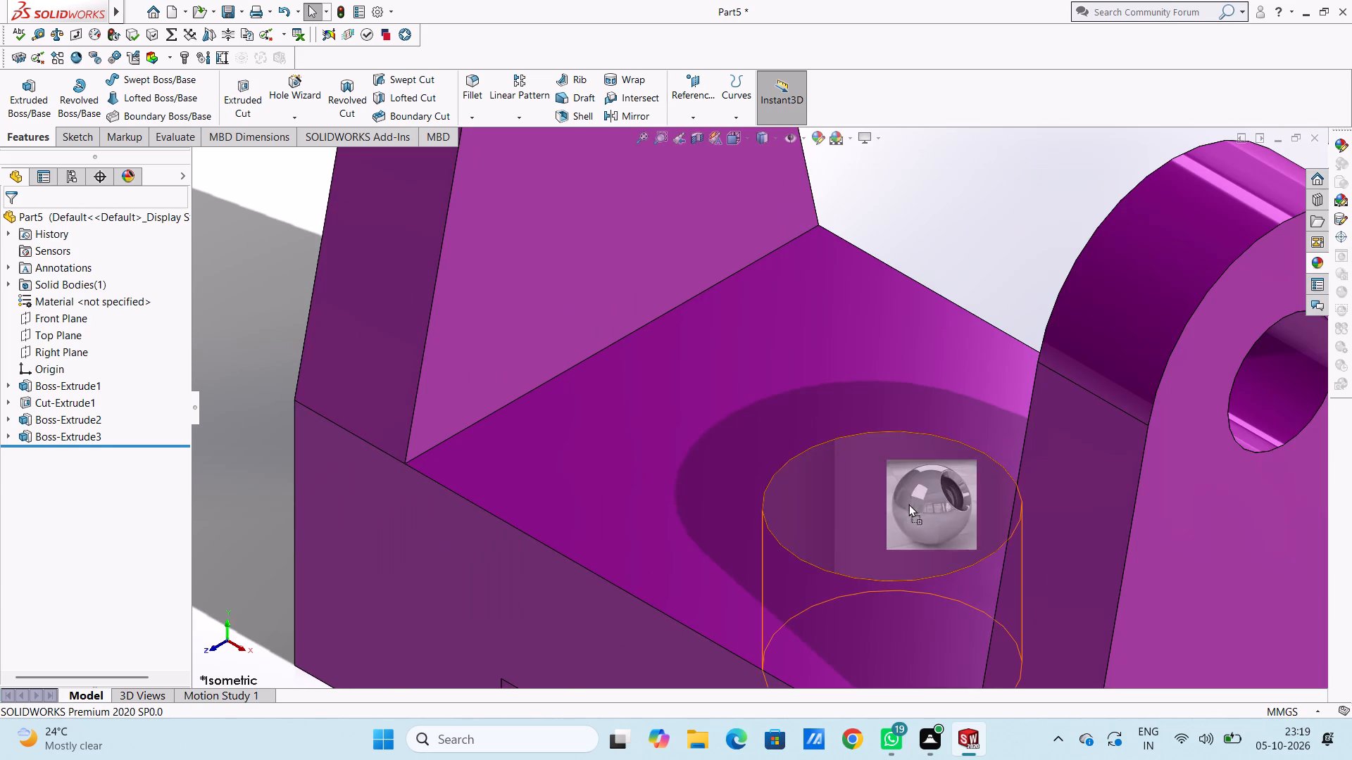
drag(908, 504, 860, 506)
click(860, 506)
Apply the chromium plate appearance to the hole face of the near end lug.
scroll(863, 529, up, 5)
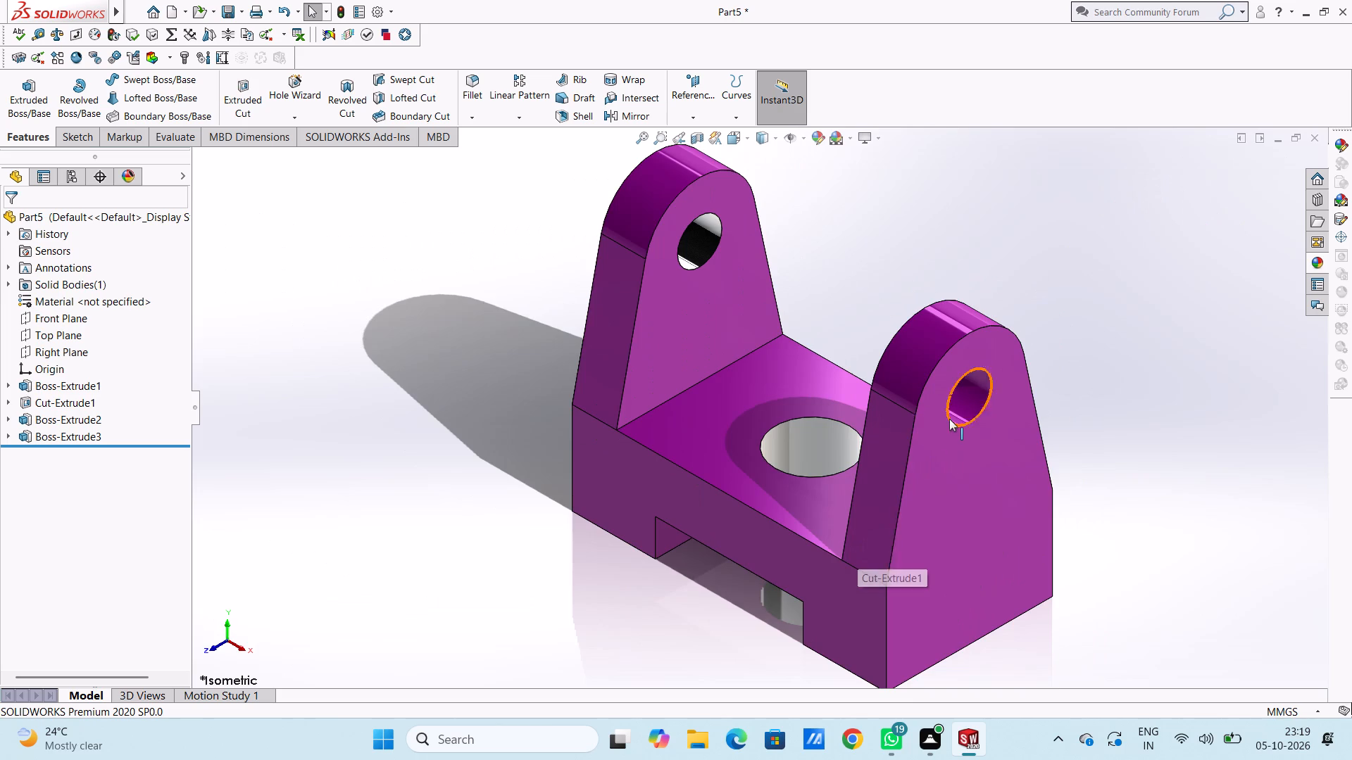
scroll(949, 419, down, 5)
click(1327, 260)
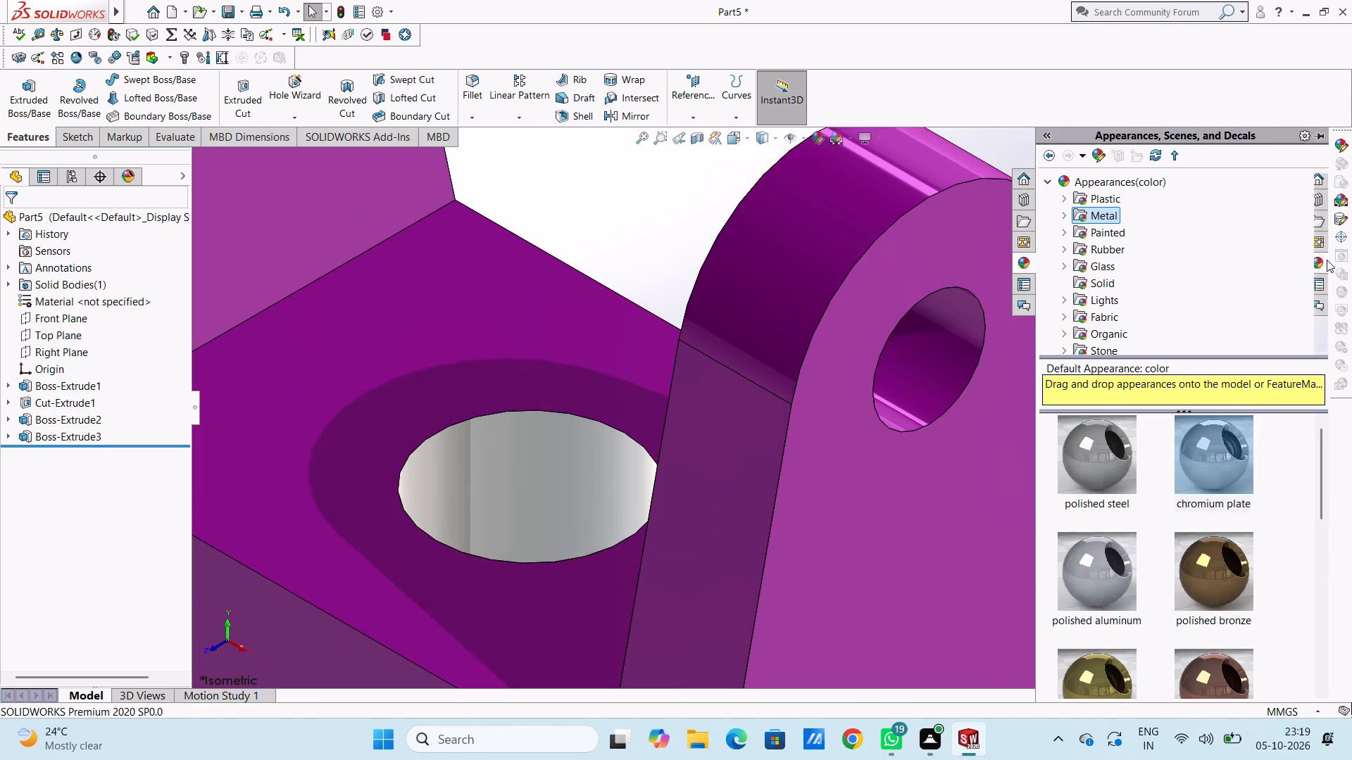
drag(1211, 459, 898, 379)
click(898, 379)
Apply the chromium plate appearance to one vertical side face of the notch under the block.
scroll(668, 540, up, 5)
scroll(566, 586, up, 1)
middle_drag(546, 595, 534, 597)
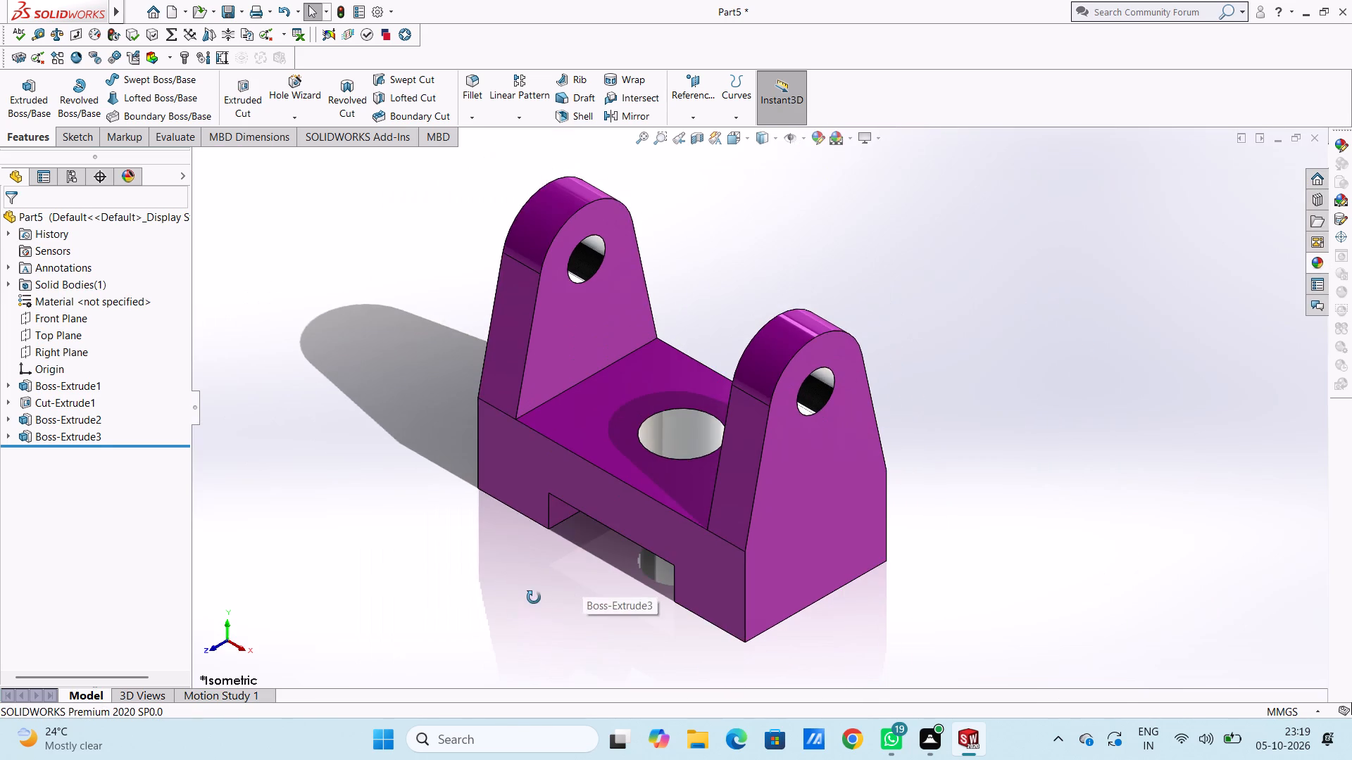
middle_drag(534, 597, 586, 429)
scroll(620, 532, down, 3)
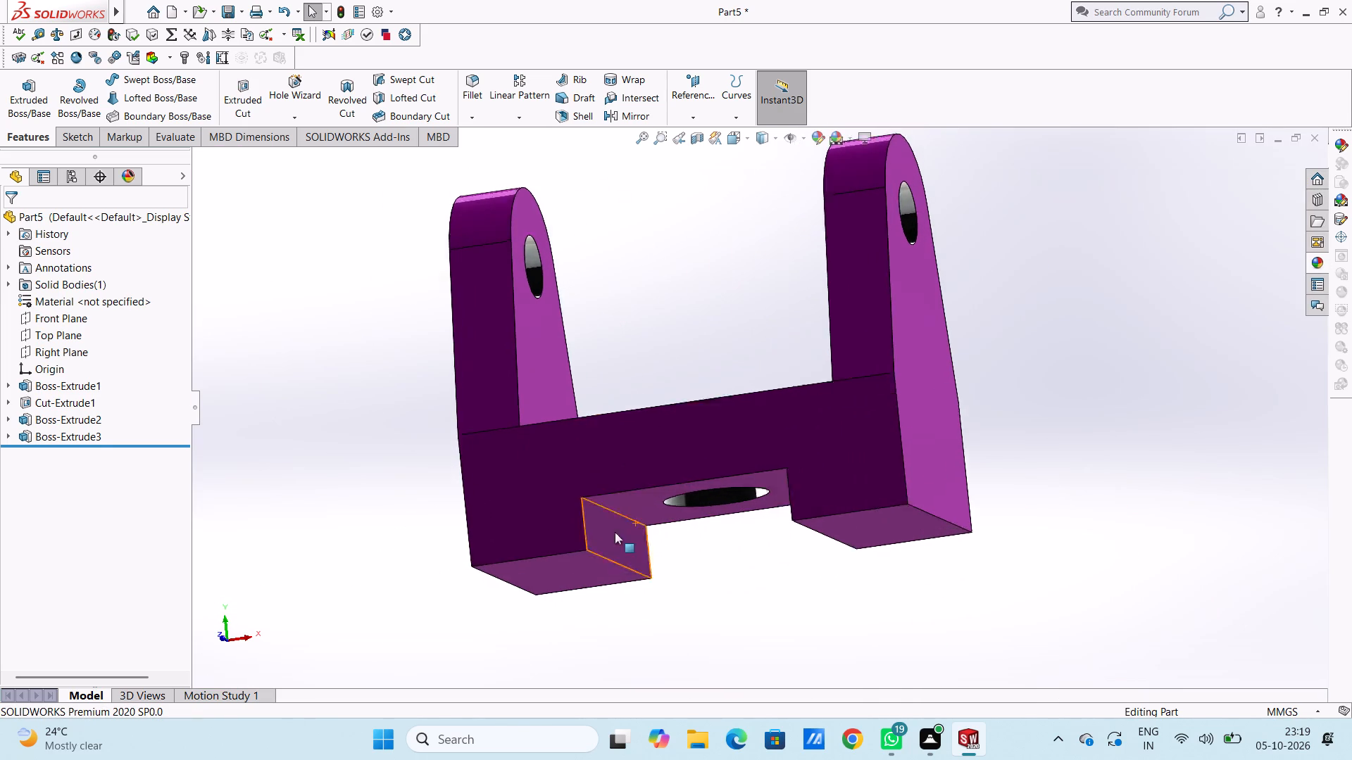
scroll(615, 532, down, 2)
click(1317, 259)
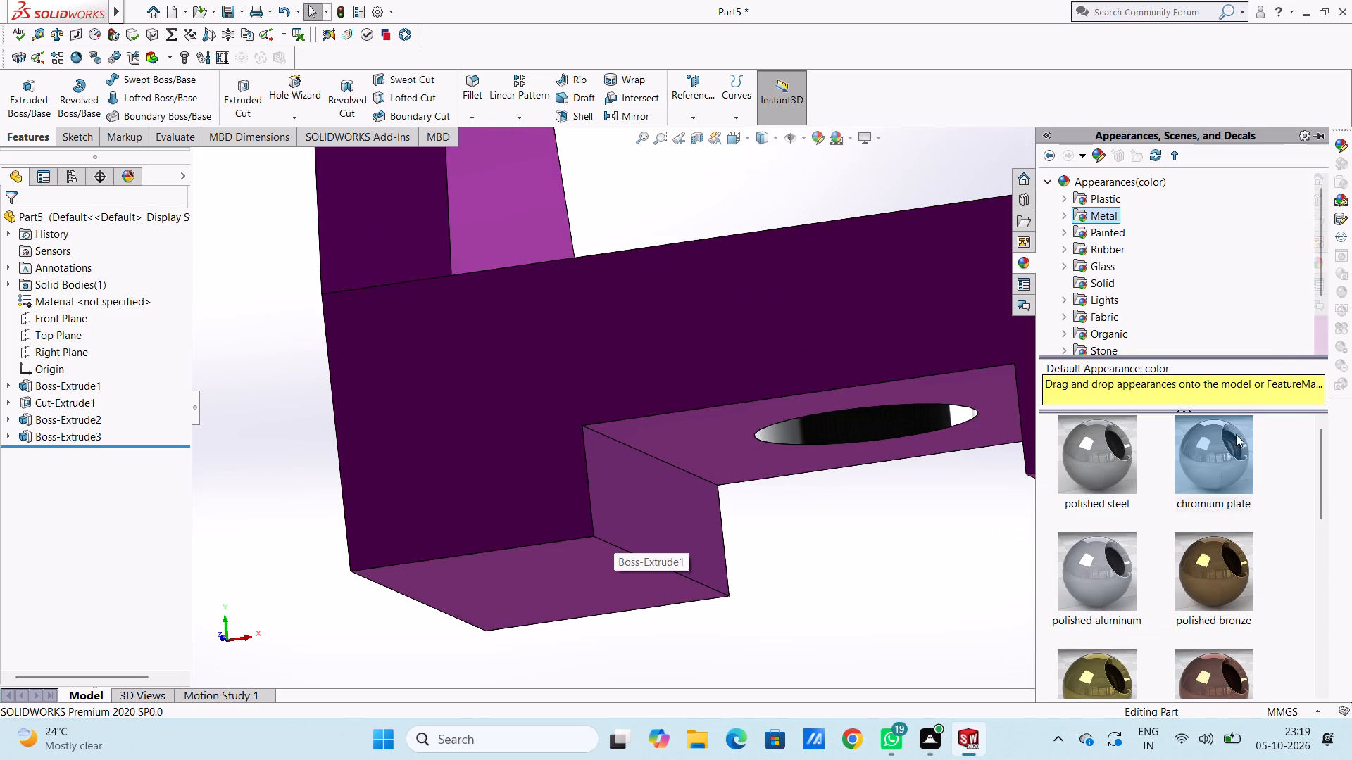
drag(1234, 436, 673, 474)
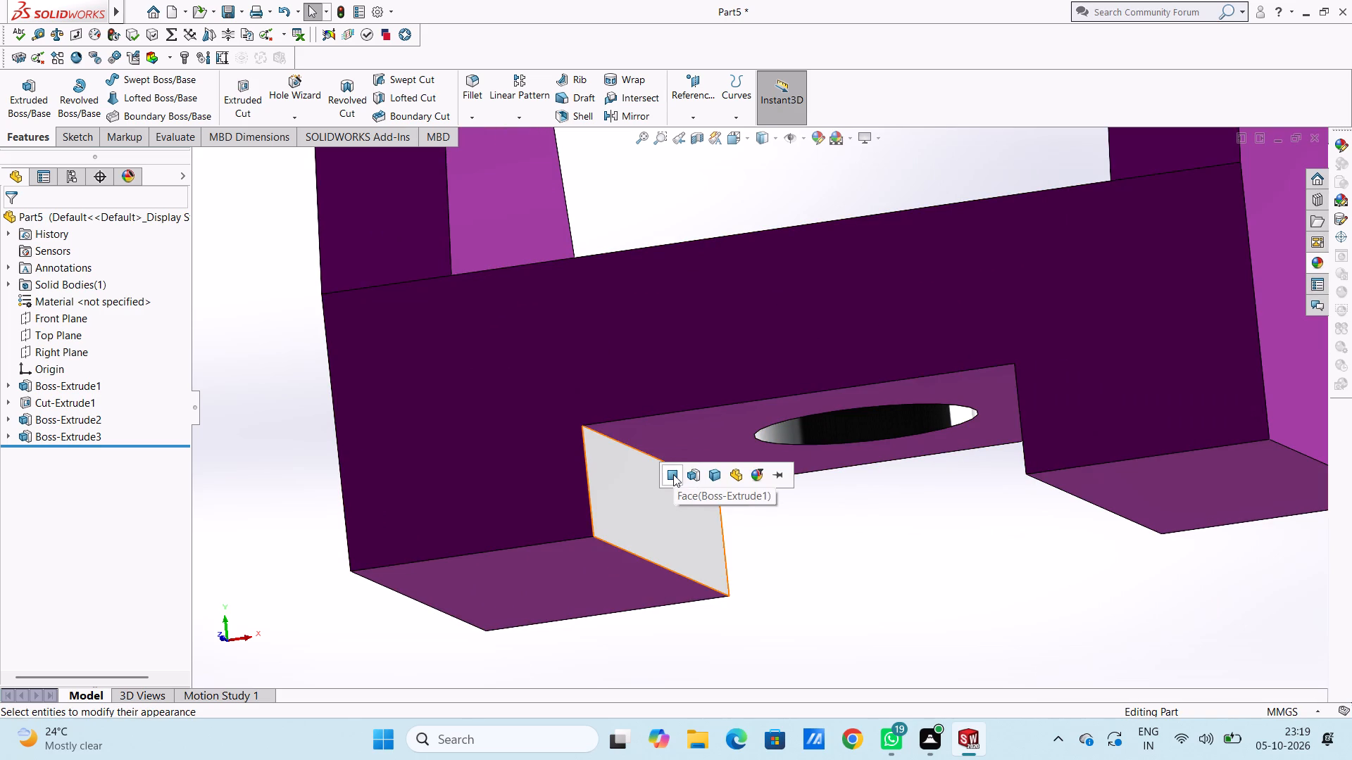
click(673, 474)
Apply the chromium plate appearance to the notch's upper face, where the 20 mm hole opens.
middle_drag(806, 492, 798, 497)
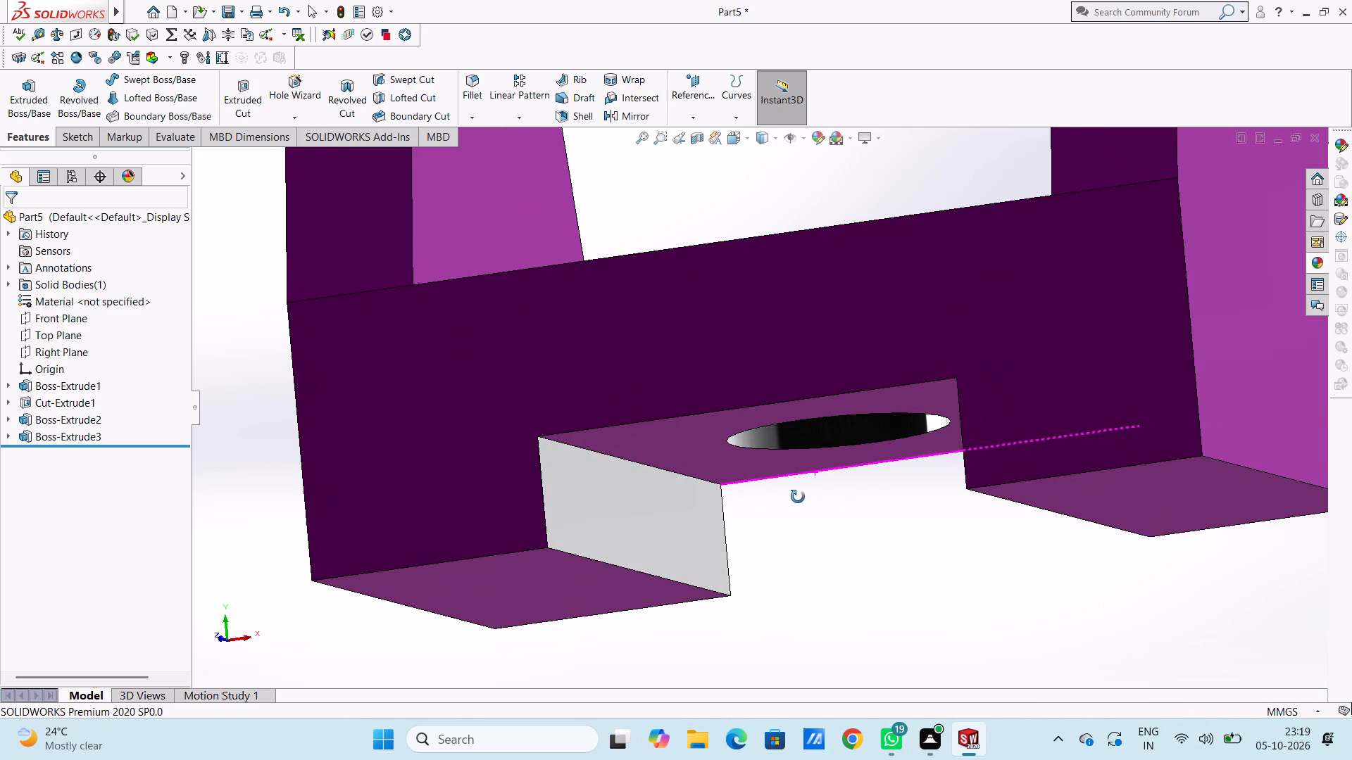
middle_drag(798, 497, 798, 483)
click(1309, 263)
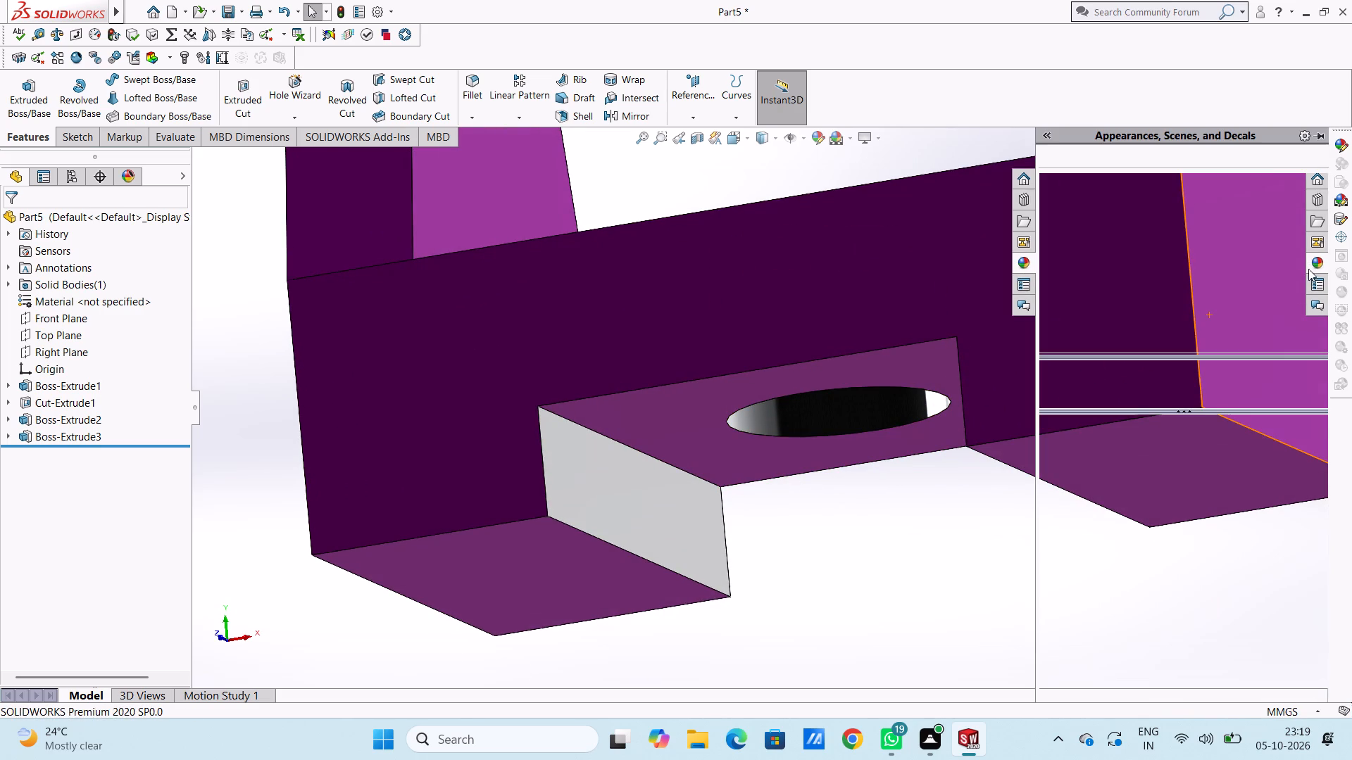
drag(1211, 459, 721, 445)
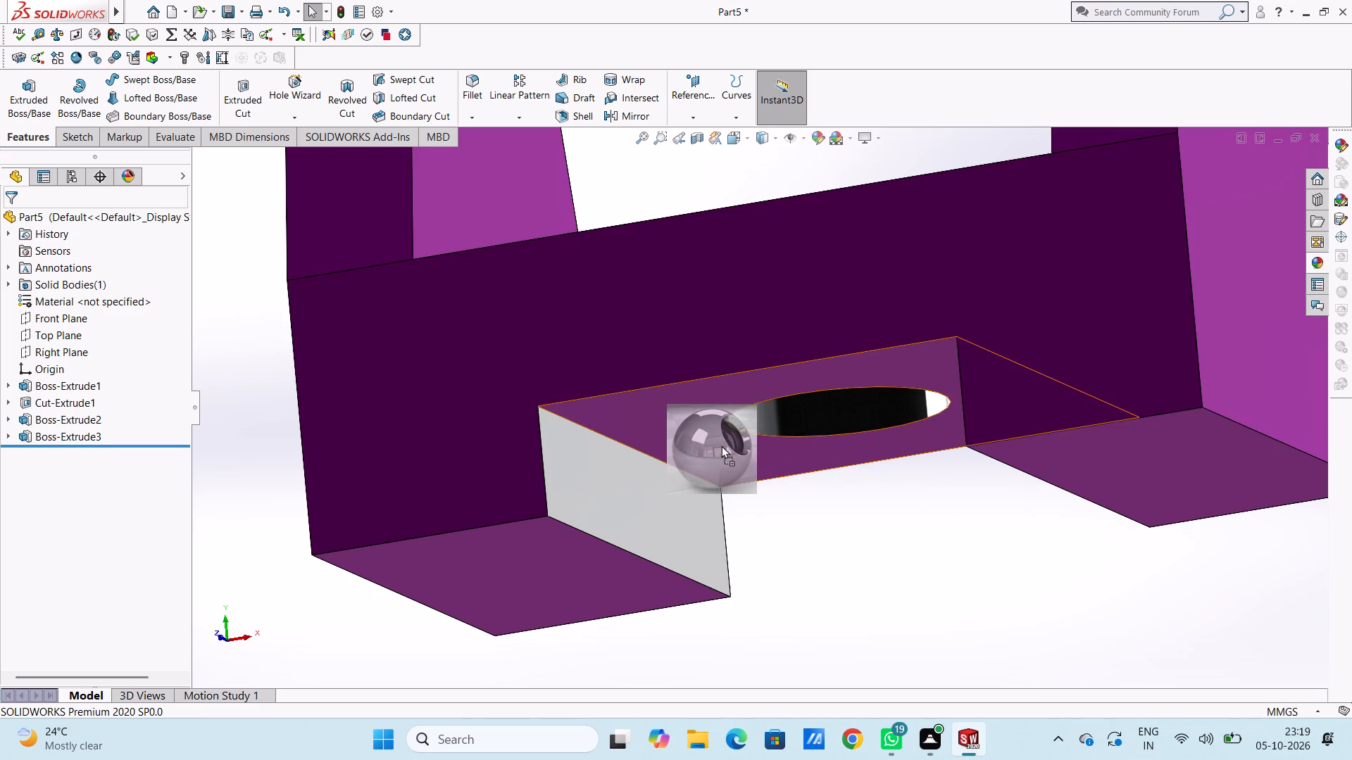
drag(721, 445, 720, 445)
click(720, 445)
Apply the chromium plate appearance to the opposite vertical side face of the notch and finish in the isometric view.
middle_drag(844, 540, 917, 558)
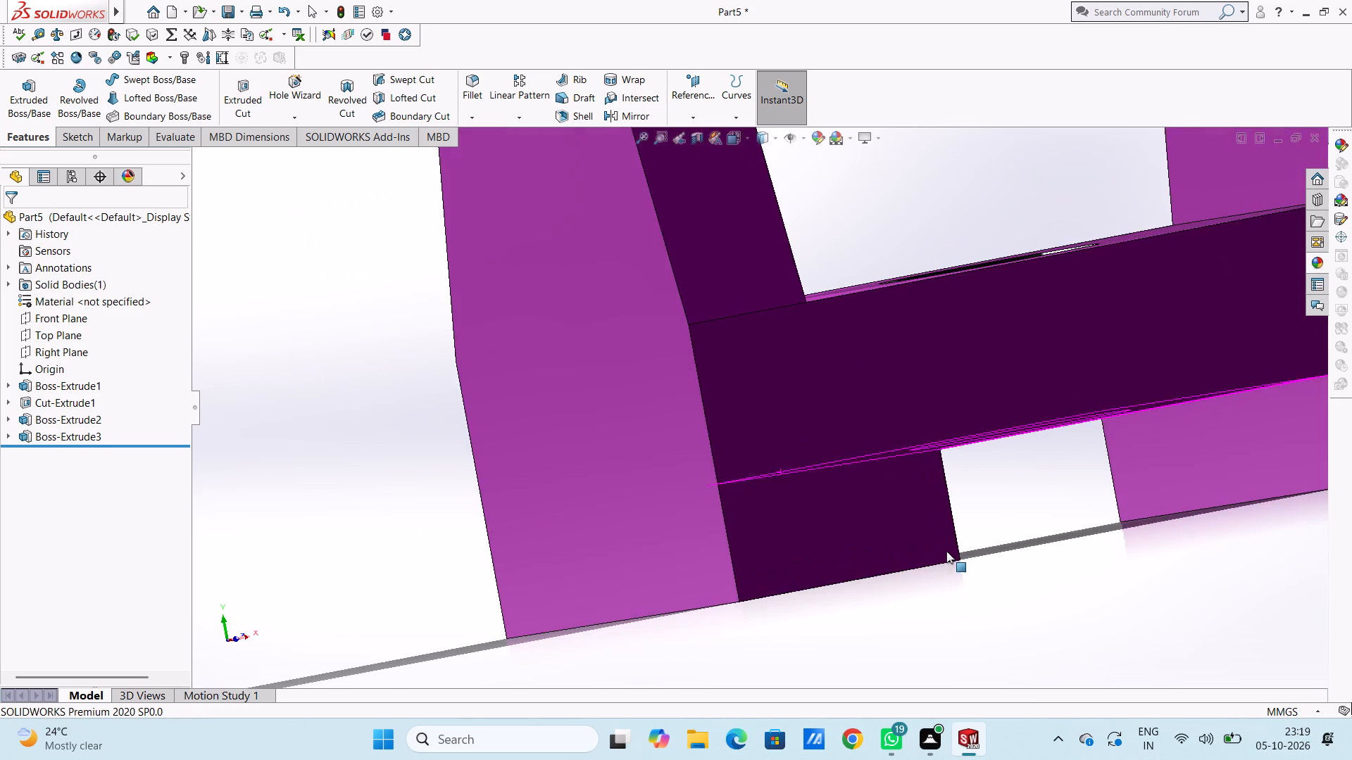
scroll(1163, 488, down, 3)
click(1316, 264)
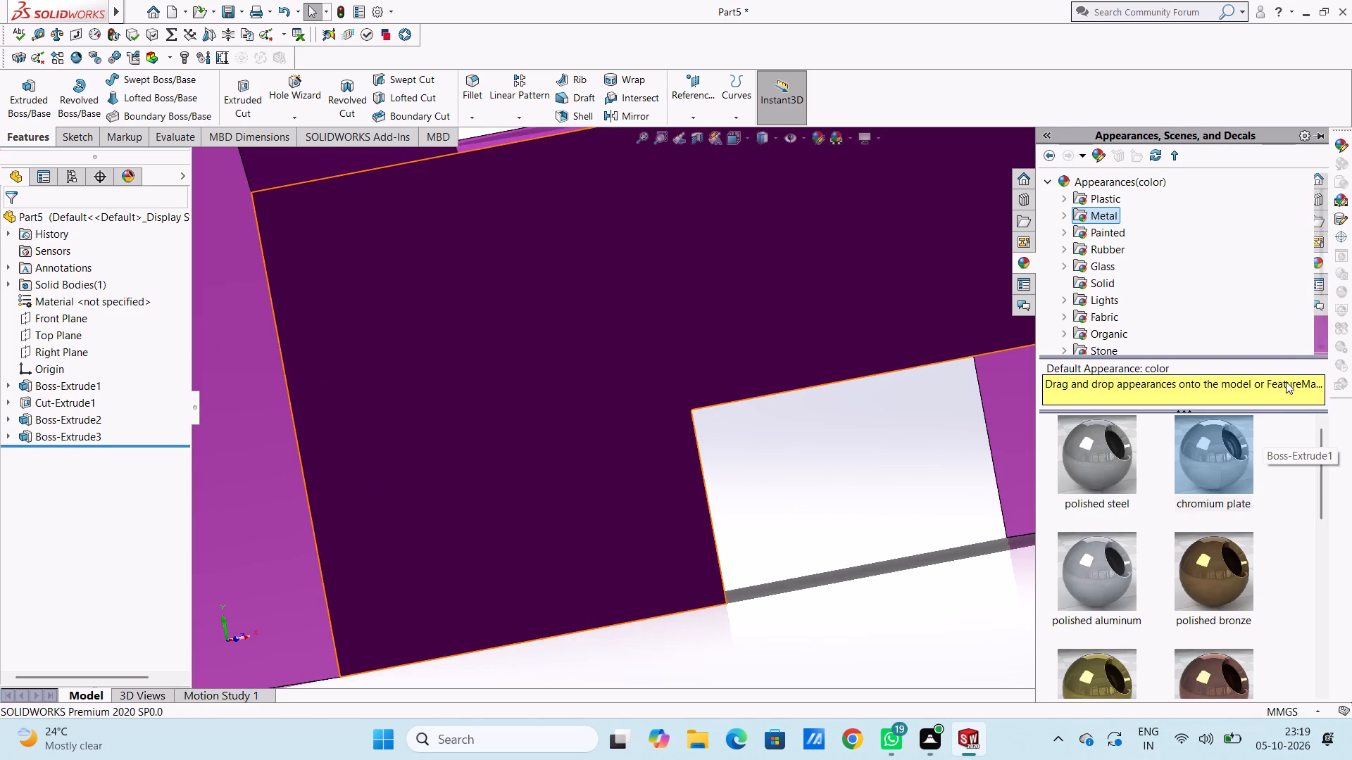
drag(1236, 460, 1081, 426)
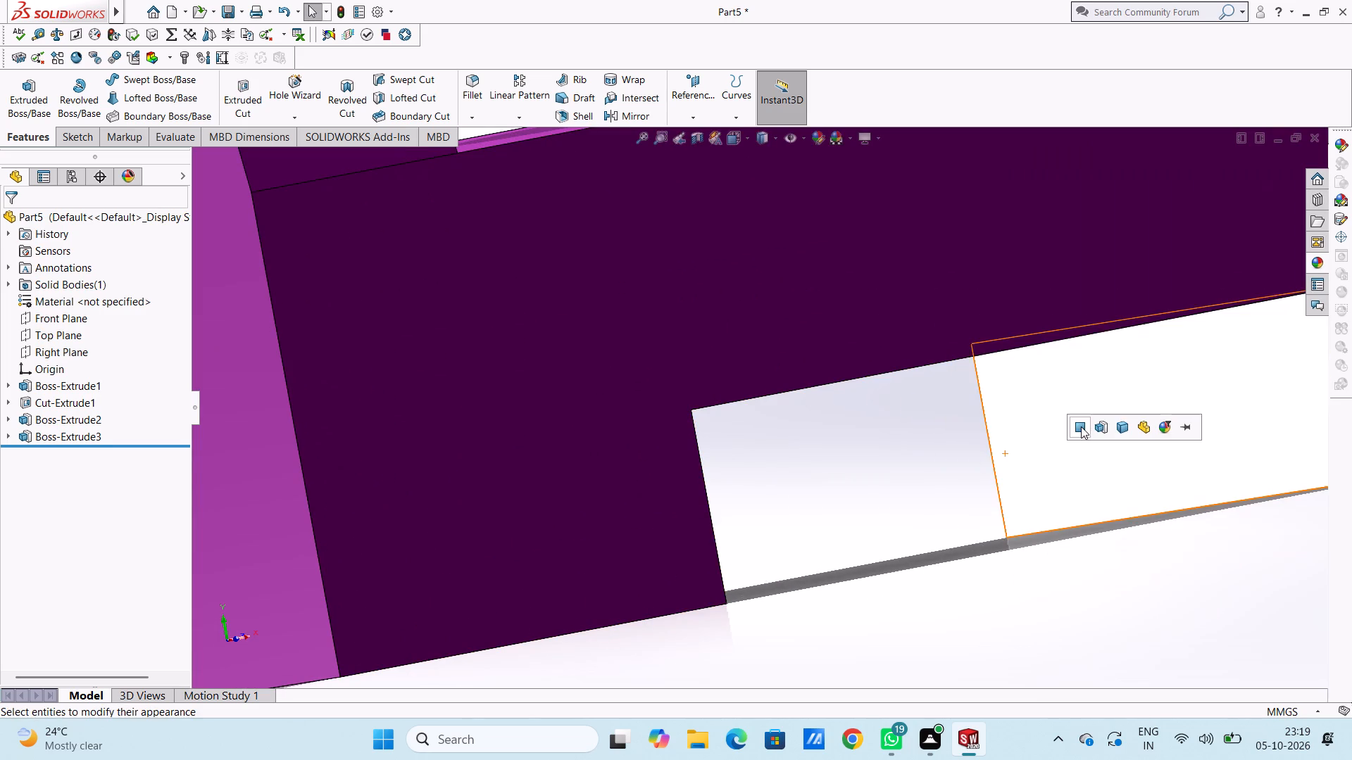
click(1081, 426)
scroll(951, 525, up, 5)
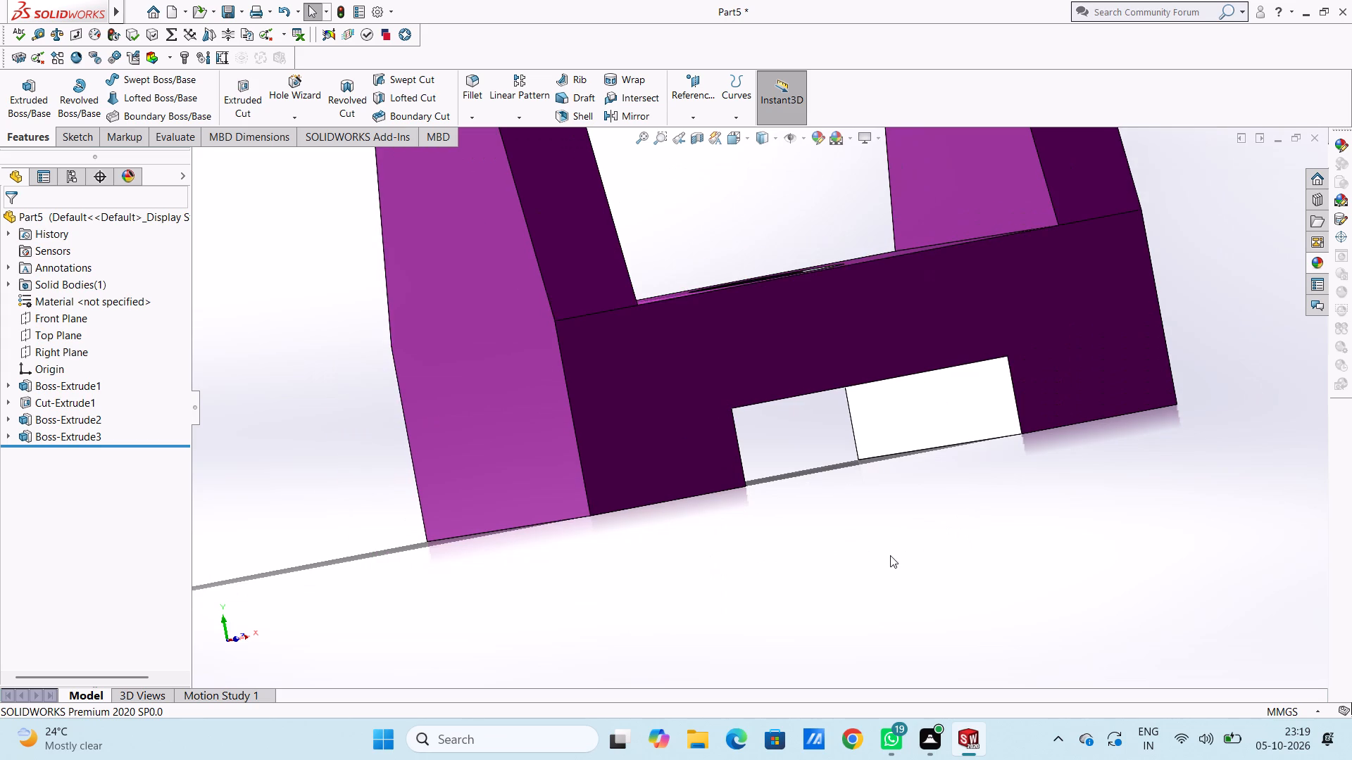
key(Escape)
key(ctrl+7)
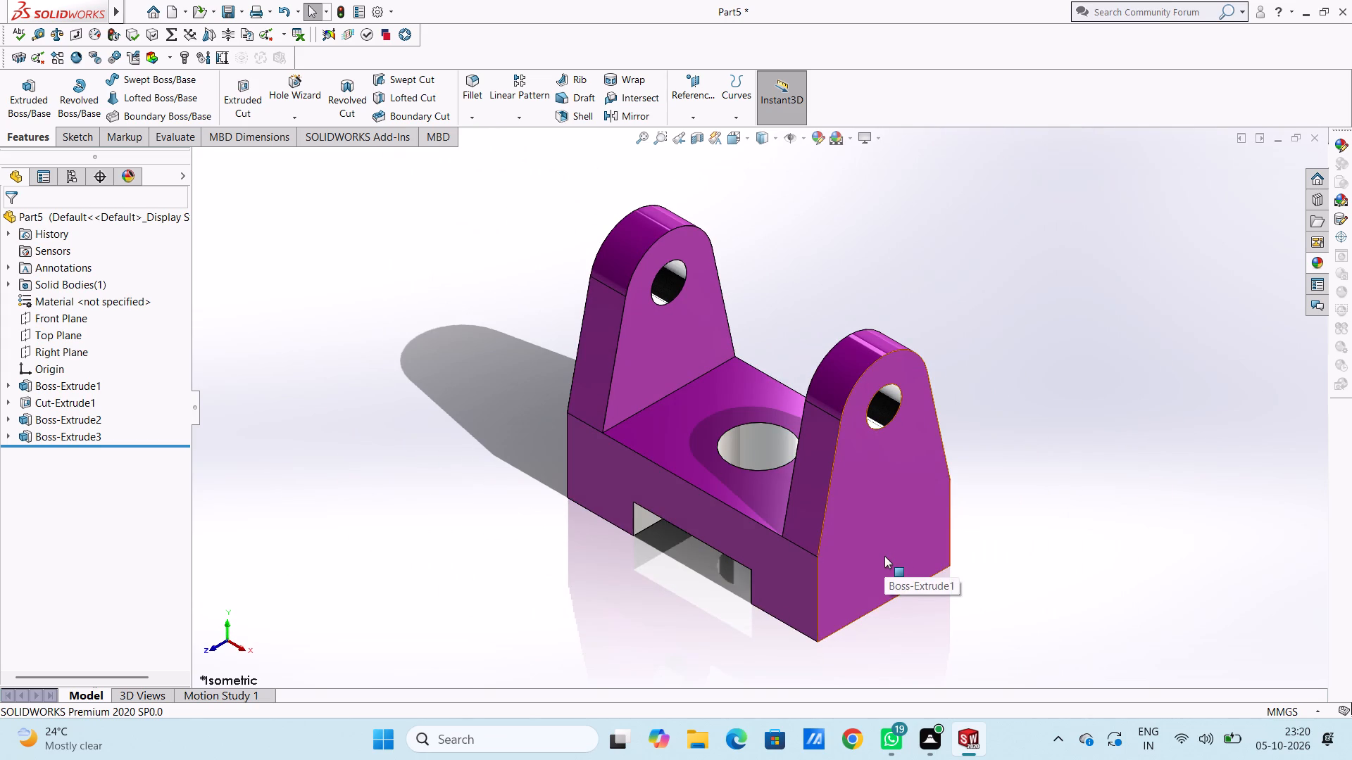
click(495, 506)
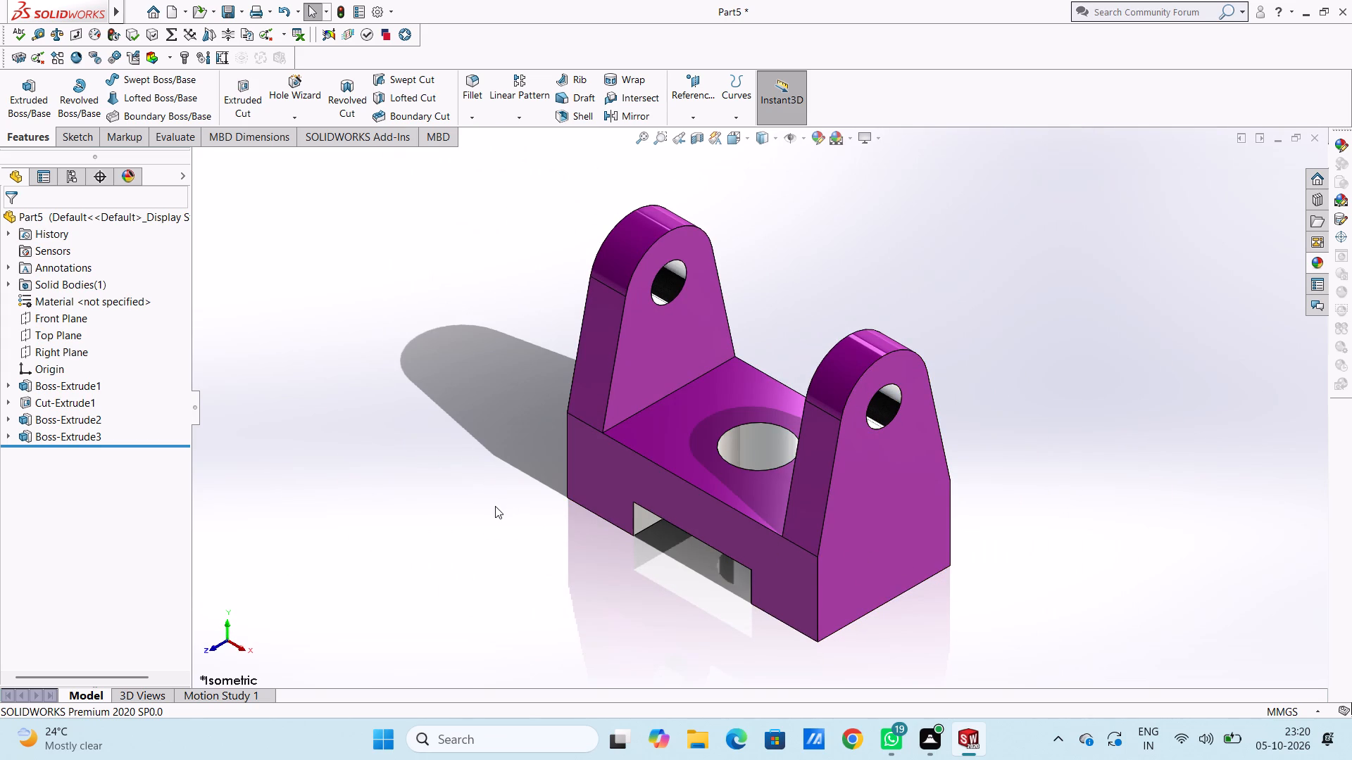
Save the part in Documents as "u clevis slider block with 40mm t slot 85mm base".
key(ctrl+s)
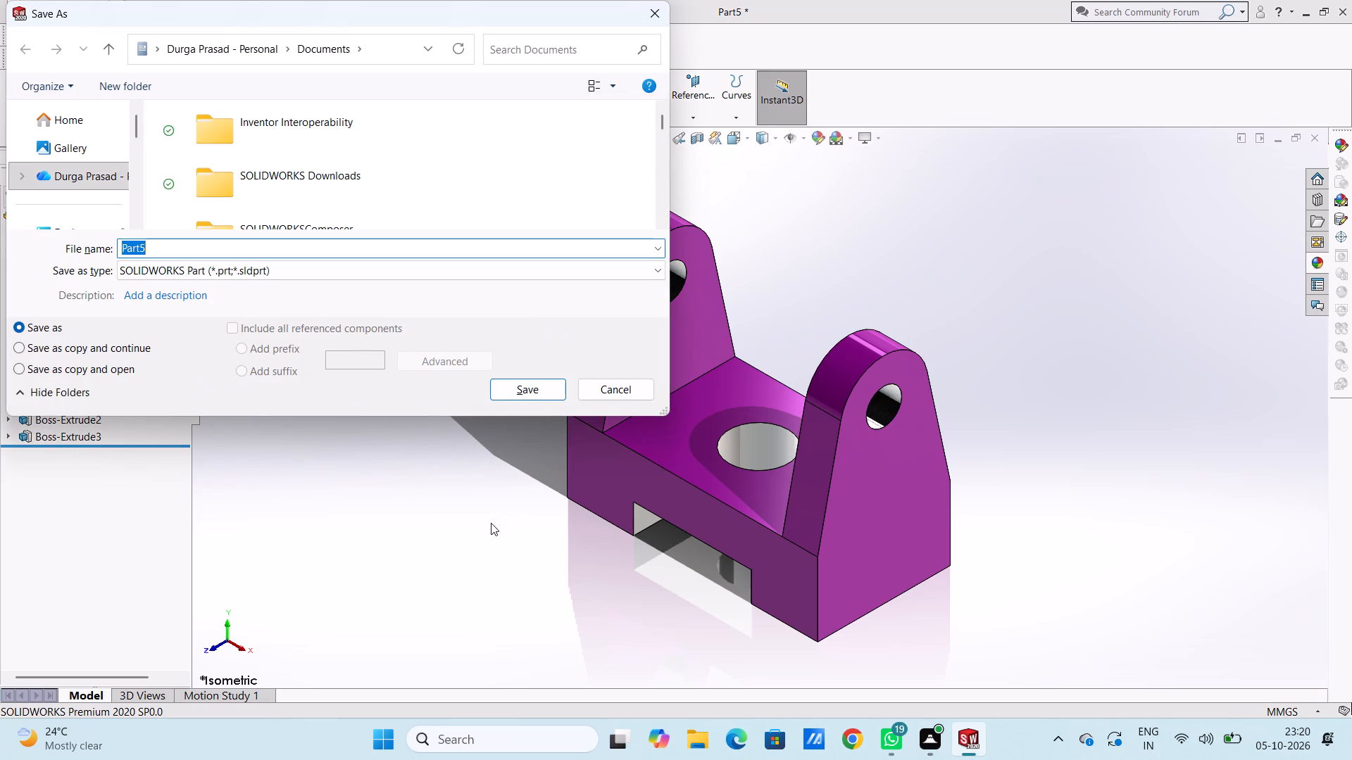
text(u clevis)
key(space)
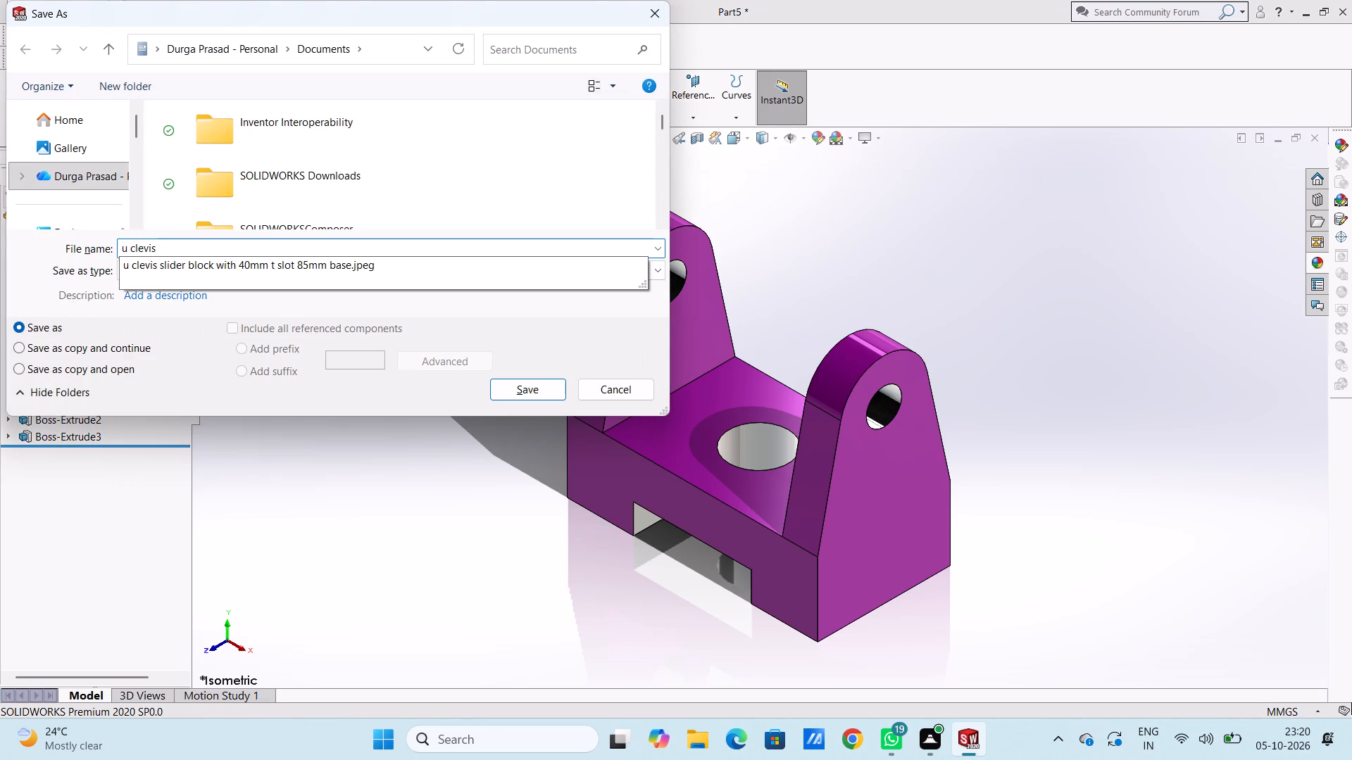
text(slider)
key(space)
text(blo)
text(ck with)
key(space)
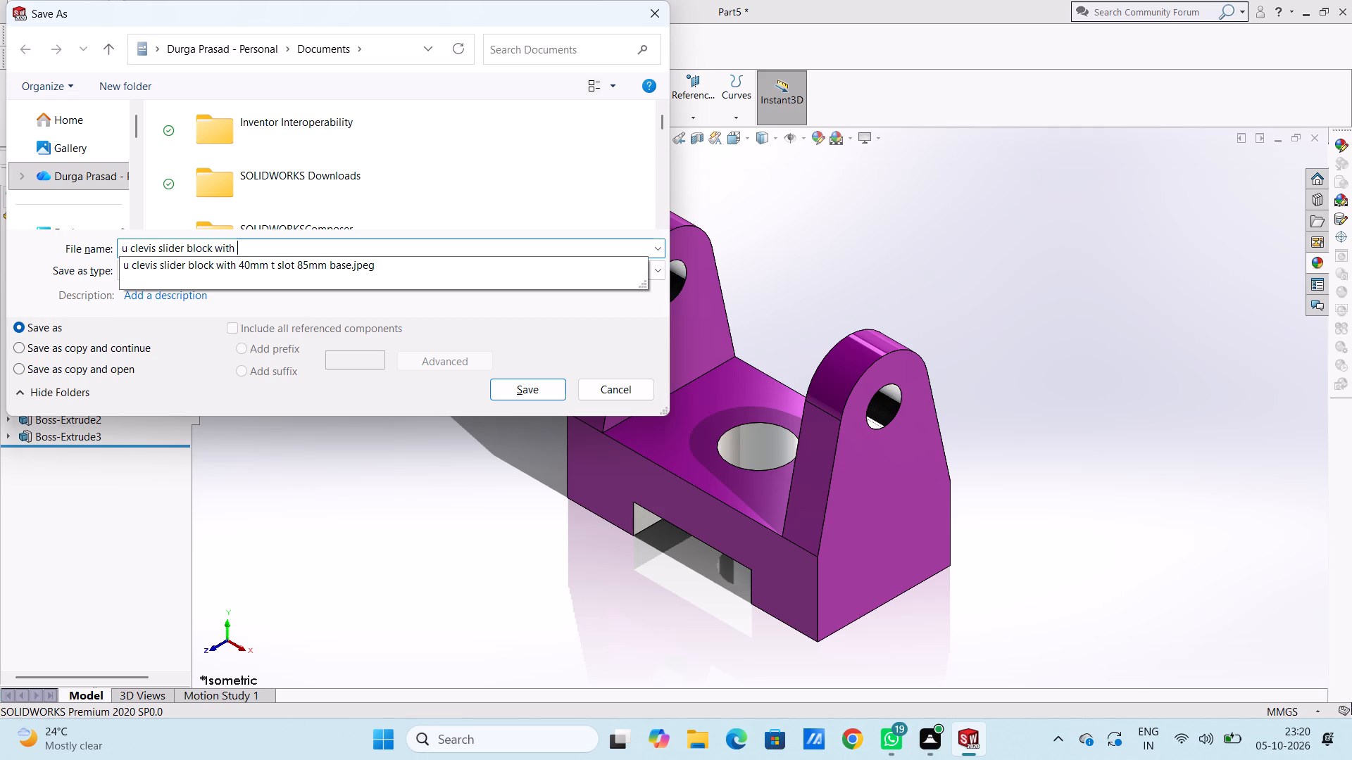
text(40,,)
key(BackSpace)
key(BackSpace)
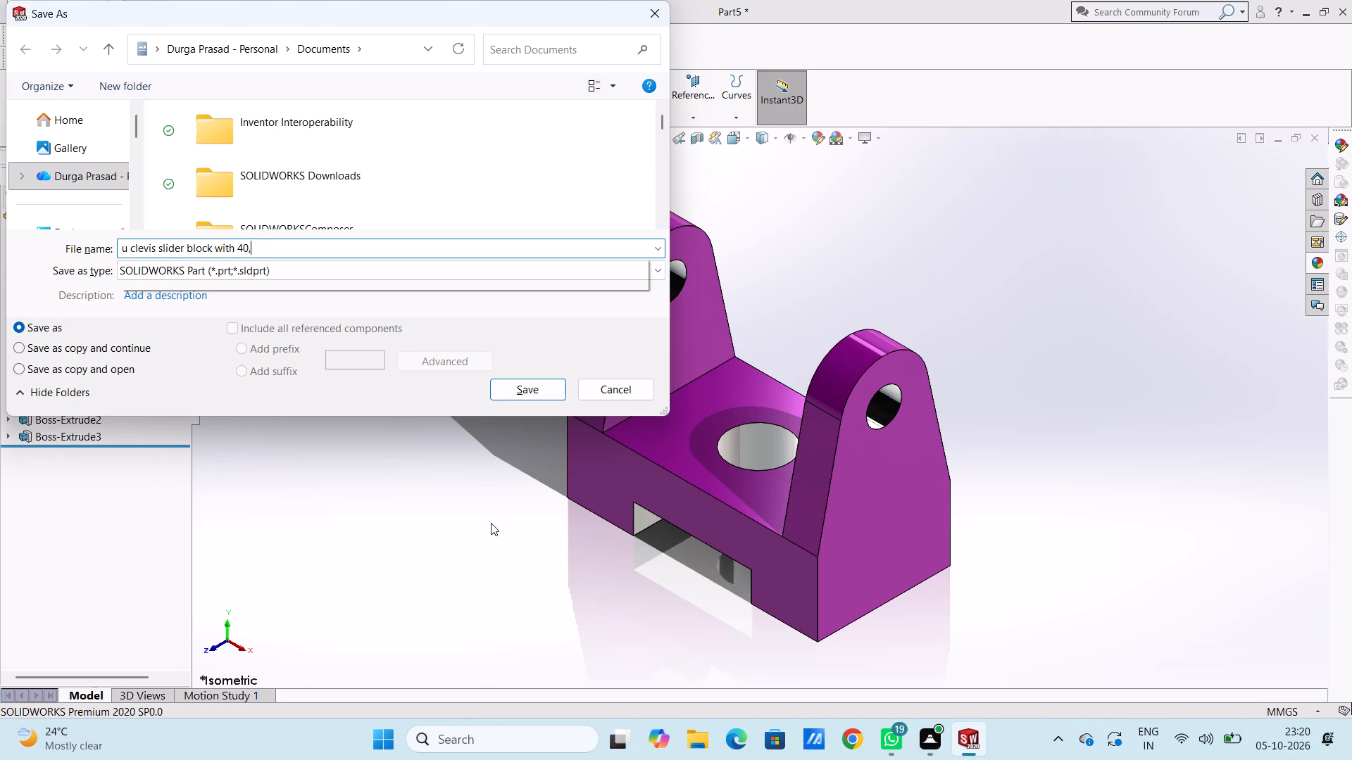
text(mm)
key(space)
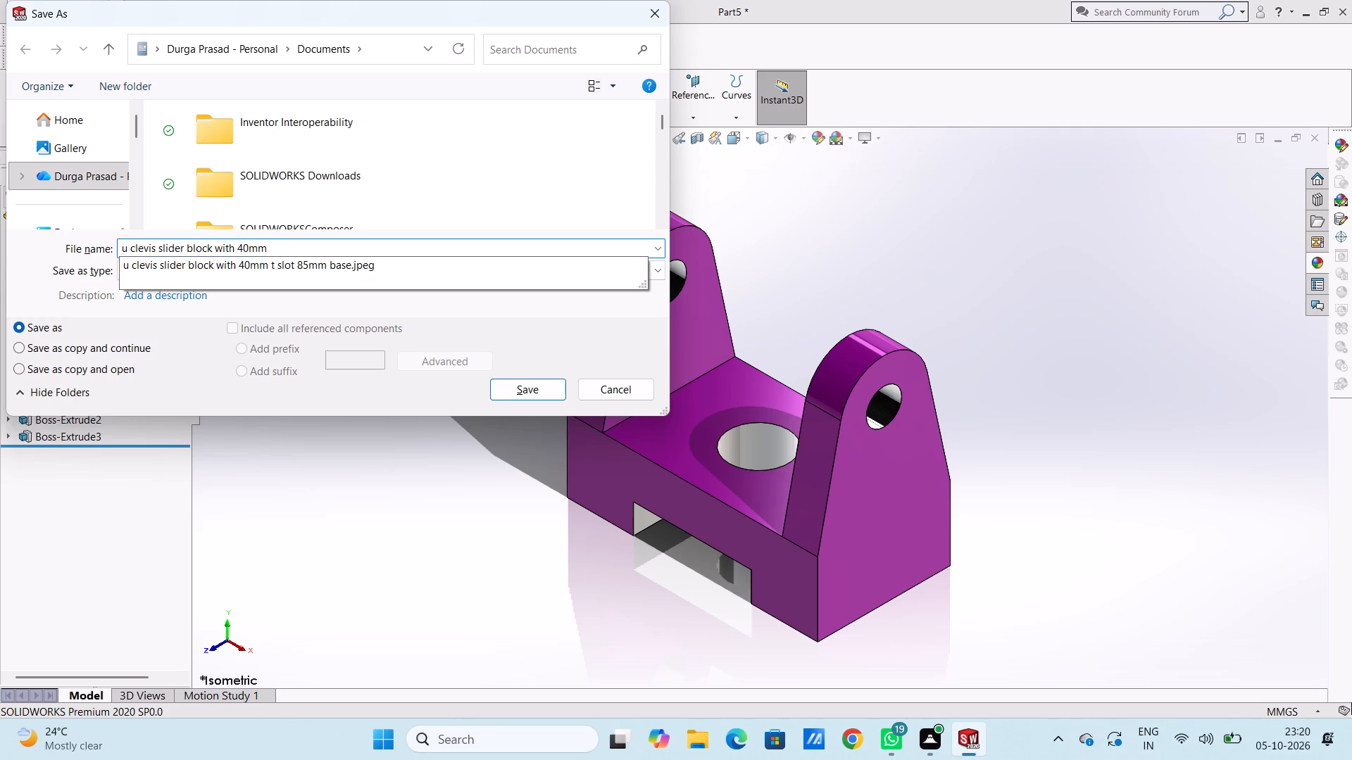
text(t)
key(space)
key(space)
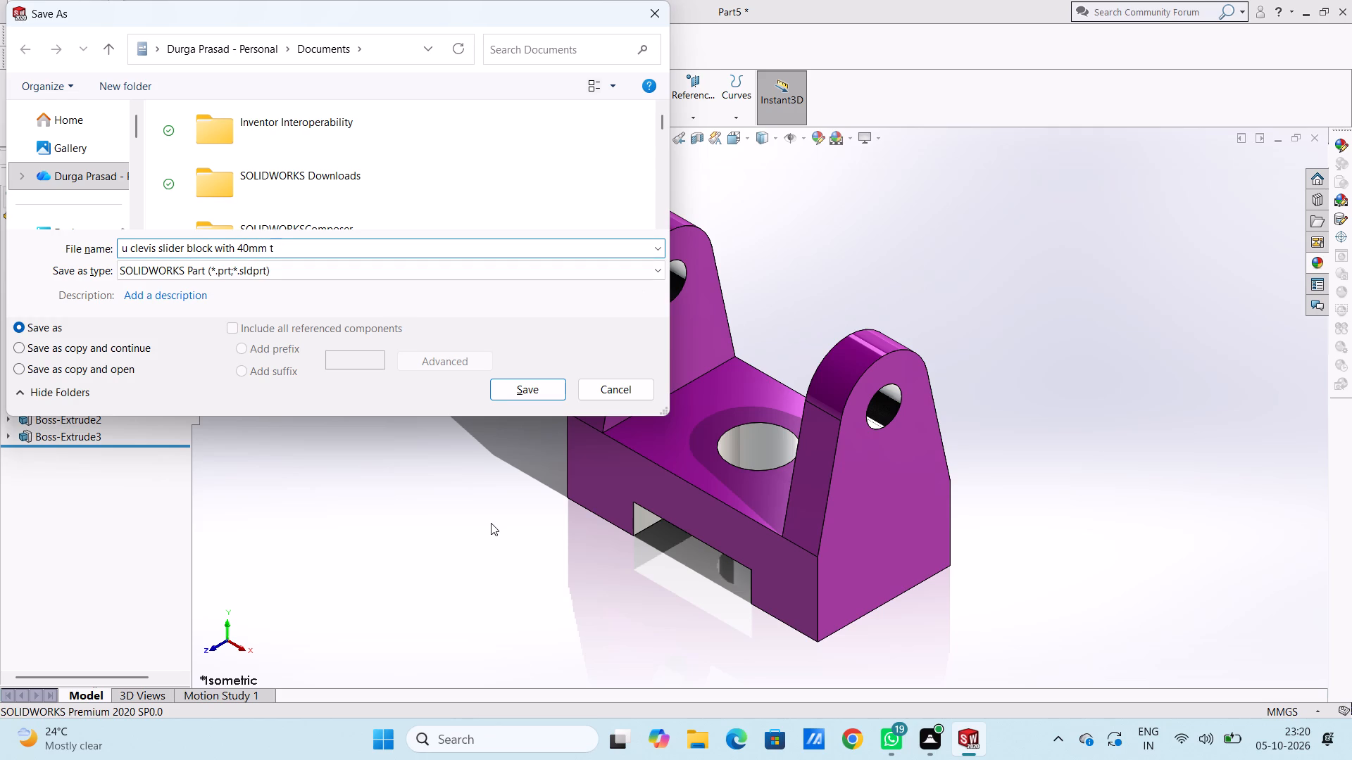
key(BackSpace)
key(s)
text(lot)
key(space)
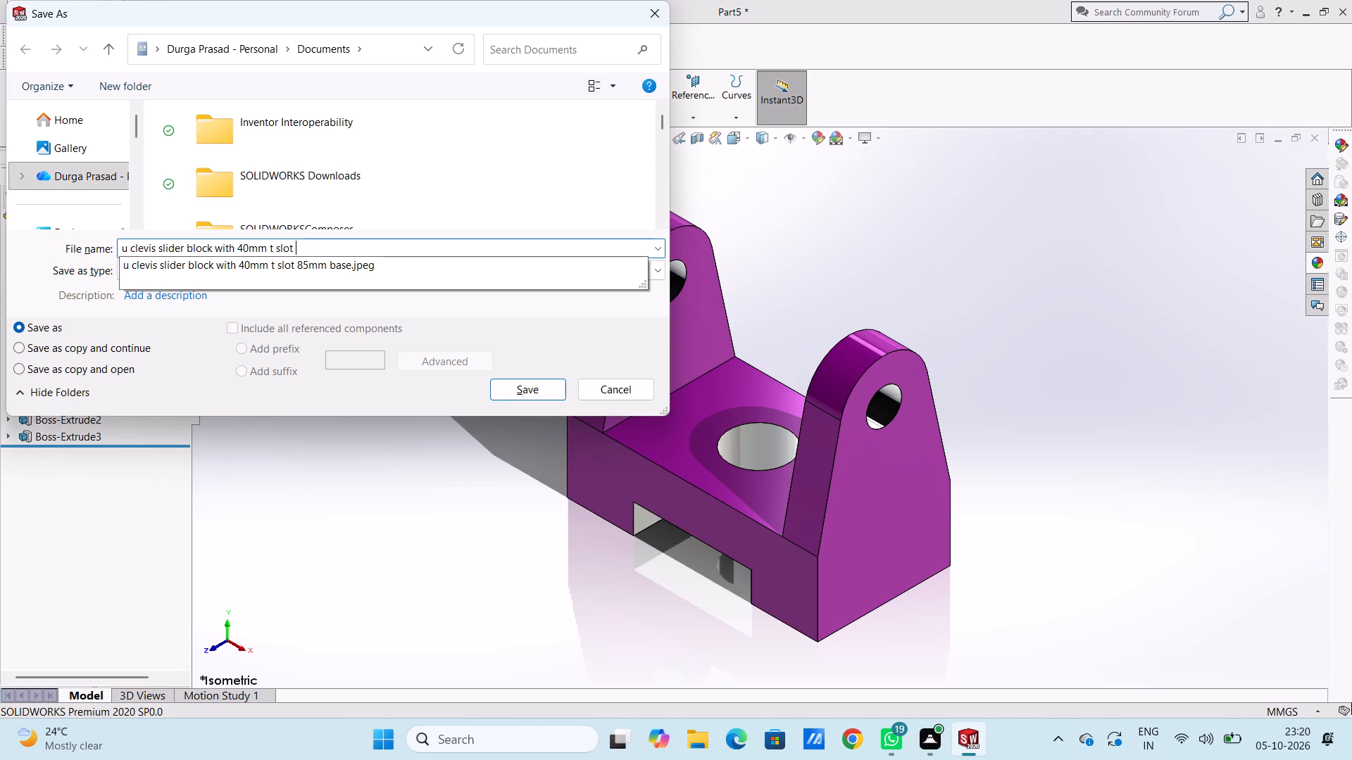
text(85)
text(mm)
key(space)
text(base)
click(515, 388)
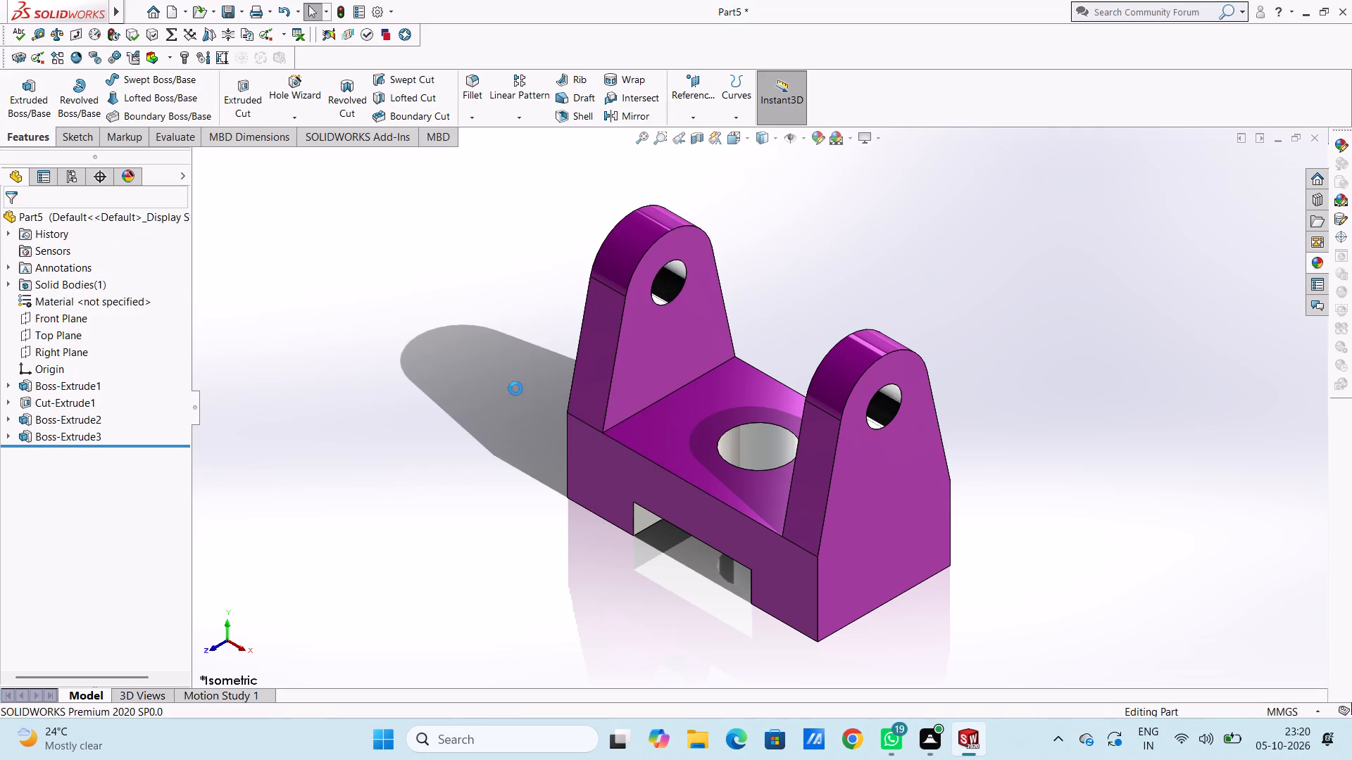
Save a copy of the part in Adobe Portable Document Format (PDF) under the same file name.
click(240, 16)
click(258, 49)
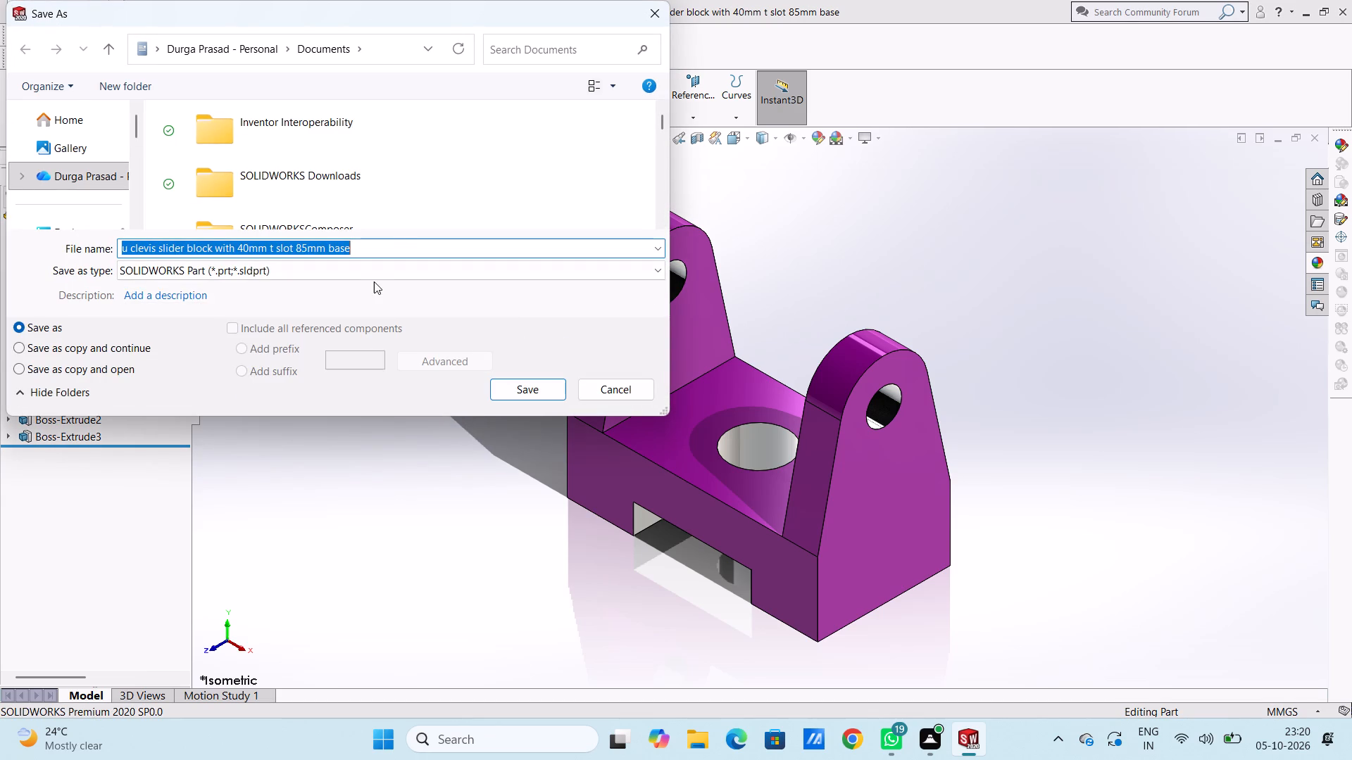
click(379, 265)
click(346, 384)
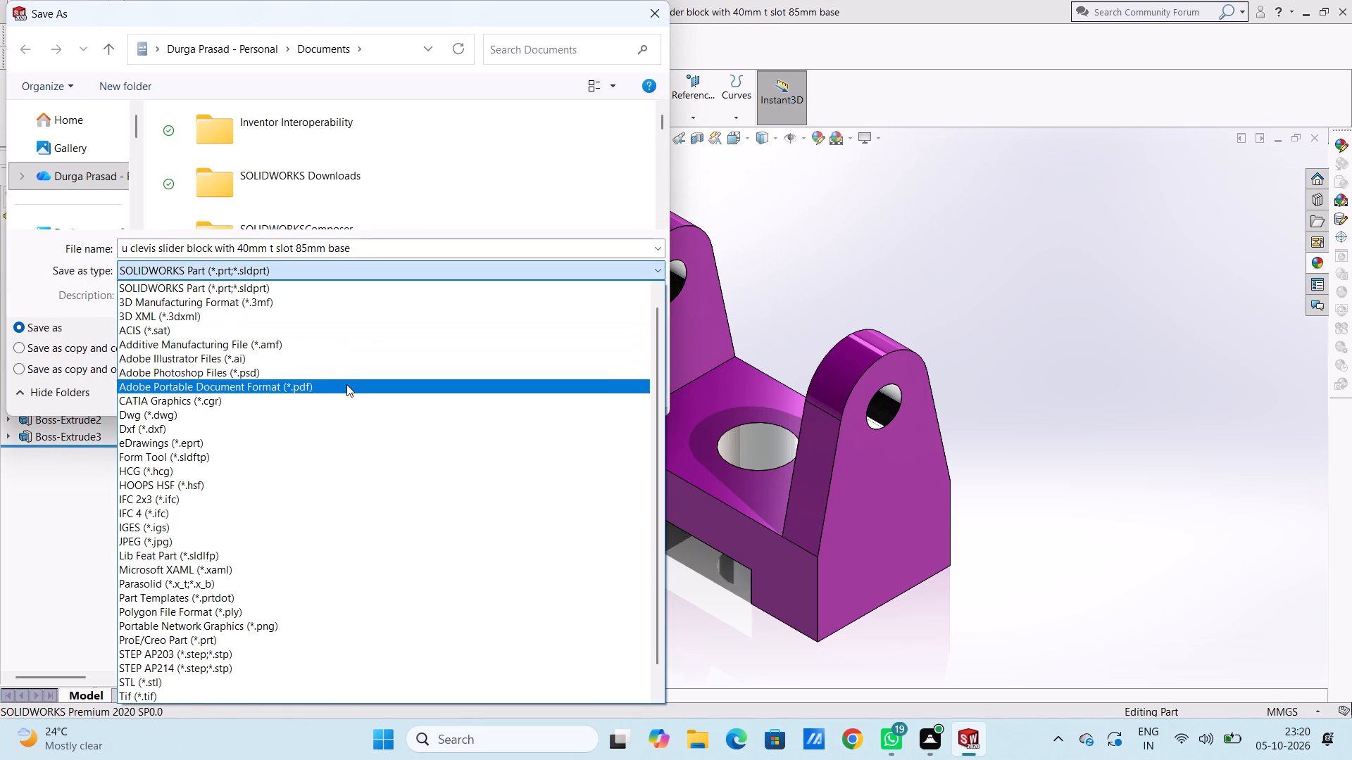
click(513, 425)
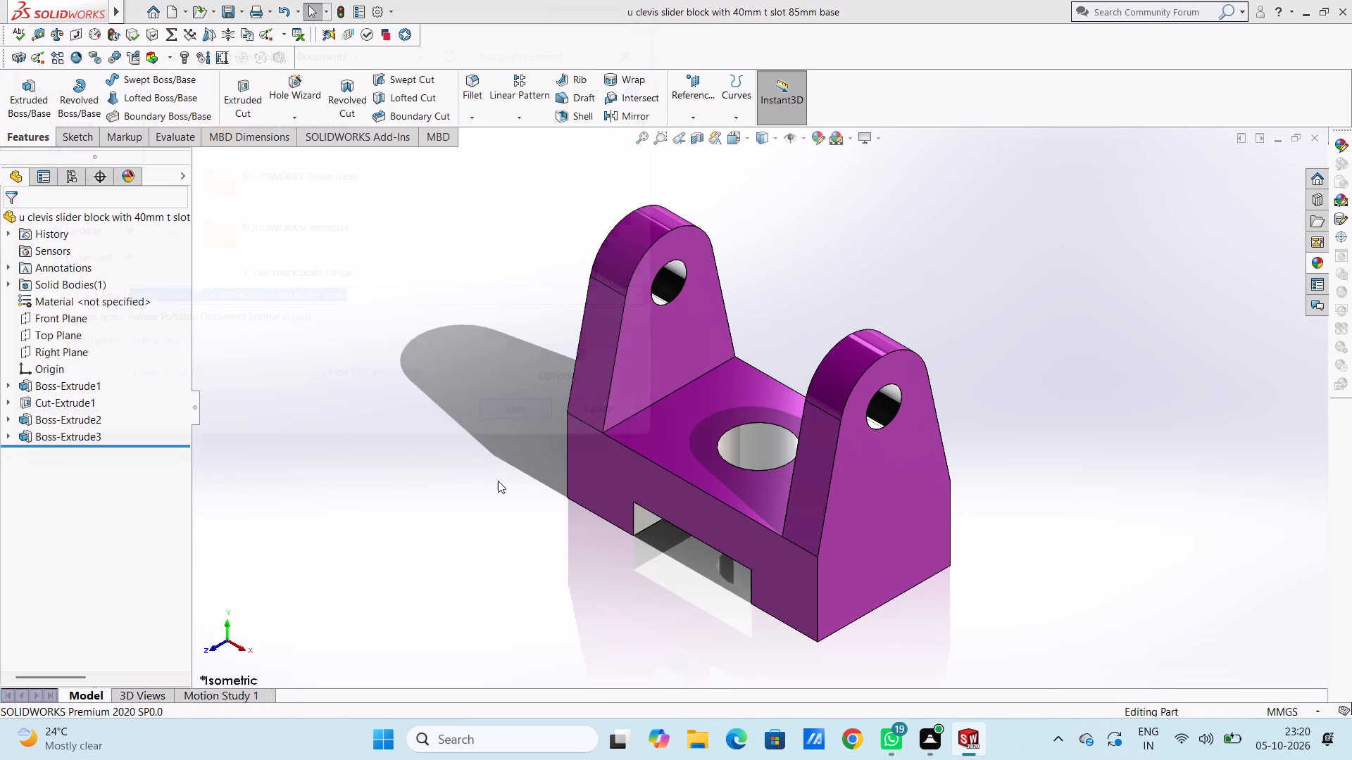
click(498, 481)
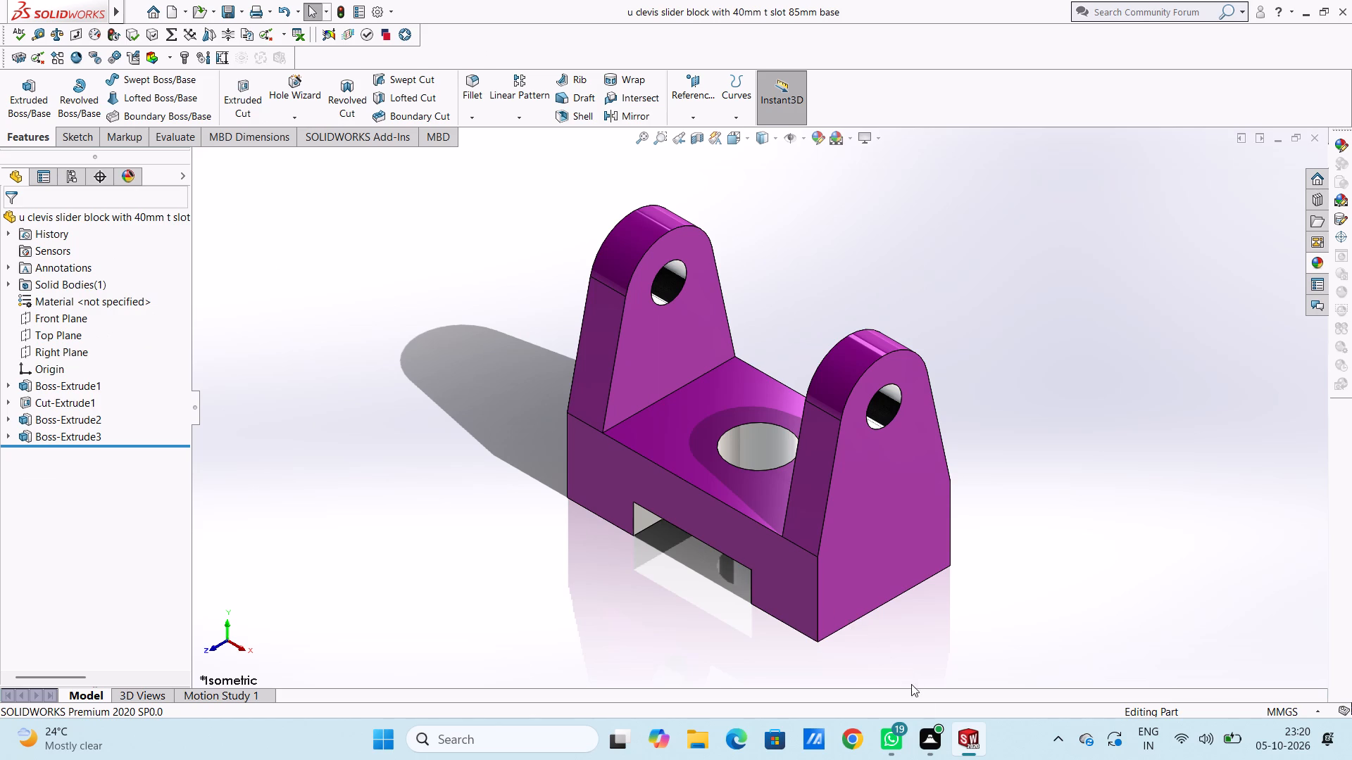
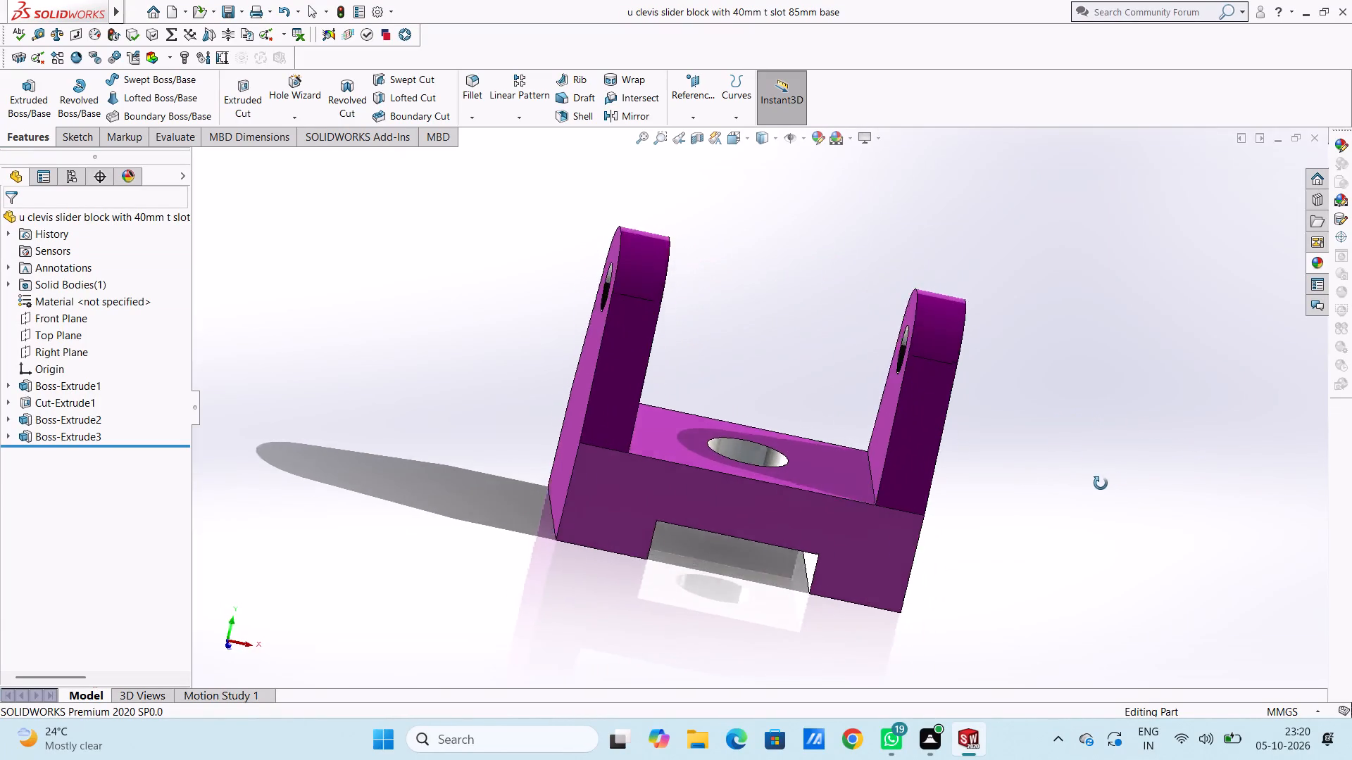
Examine the finished clevis block from all sides, including the lugs, their holes, the base and the chromium-plated notch.
scroll(1064, 502, up, 2)
middle_drag(1056, 519, 1014, 519)
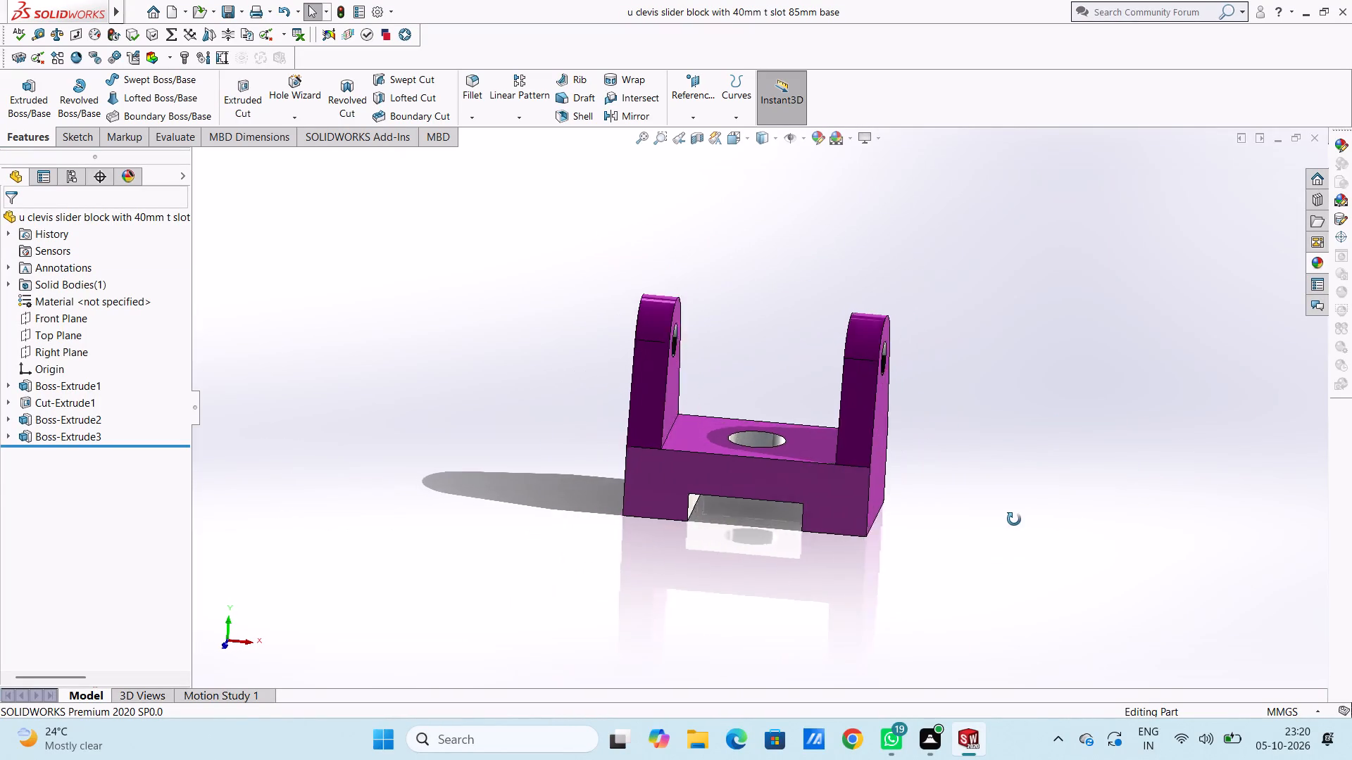
middle_drag(1014, 519, 713, 387)
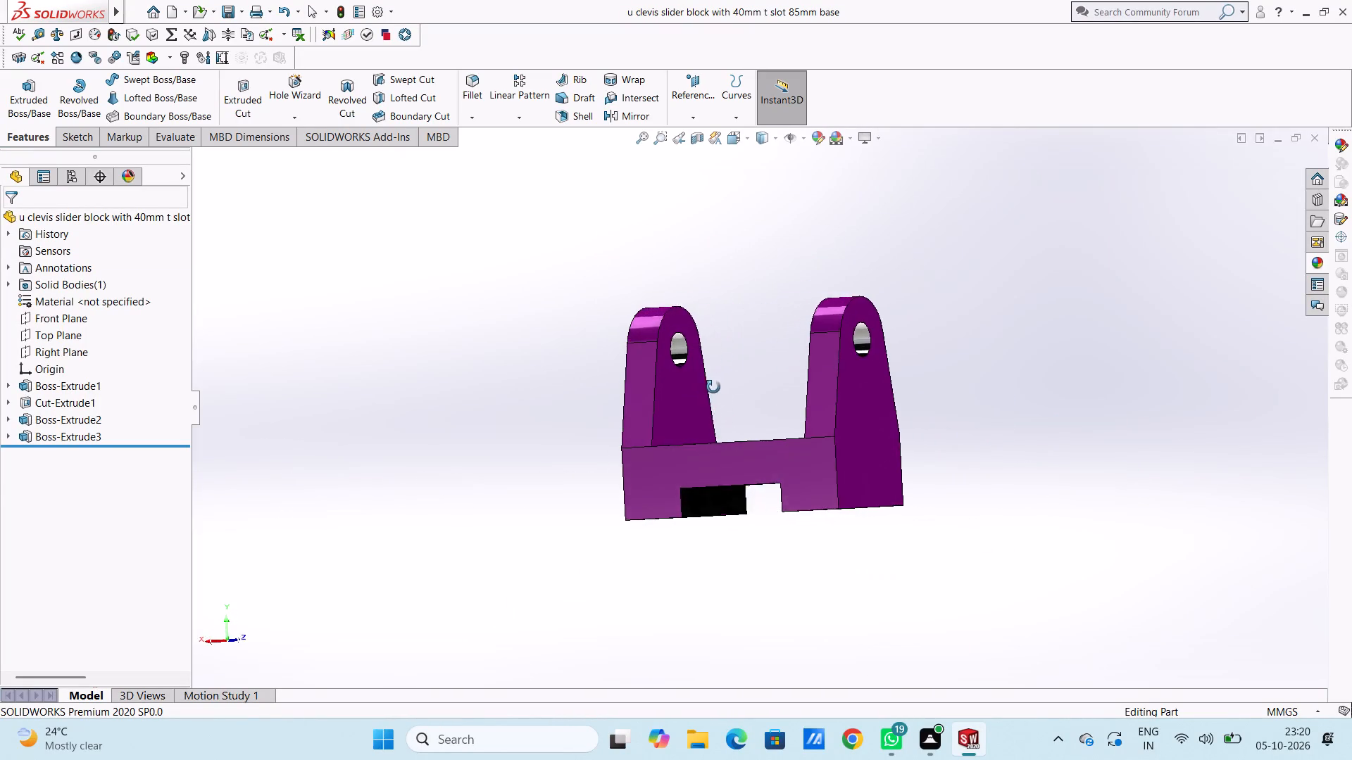
middle_drag(713, 387, 665, 369)
middle_drag(567, 447, 599, 350)
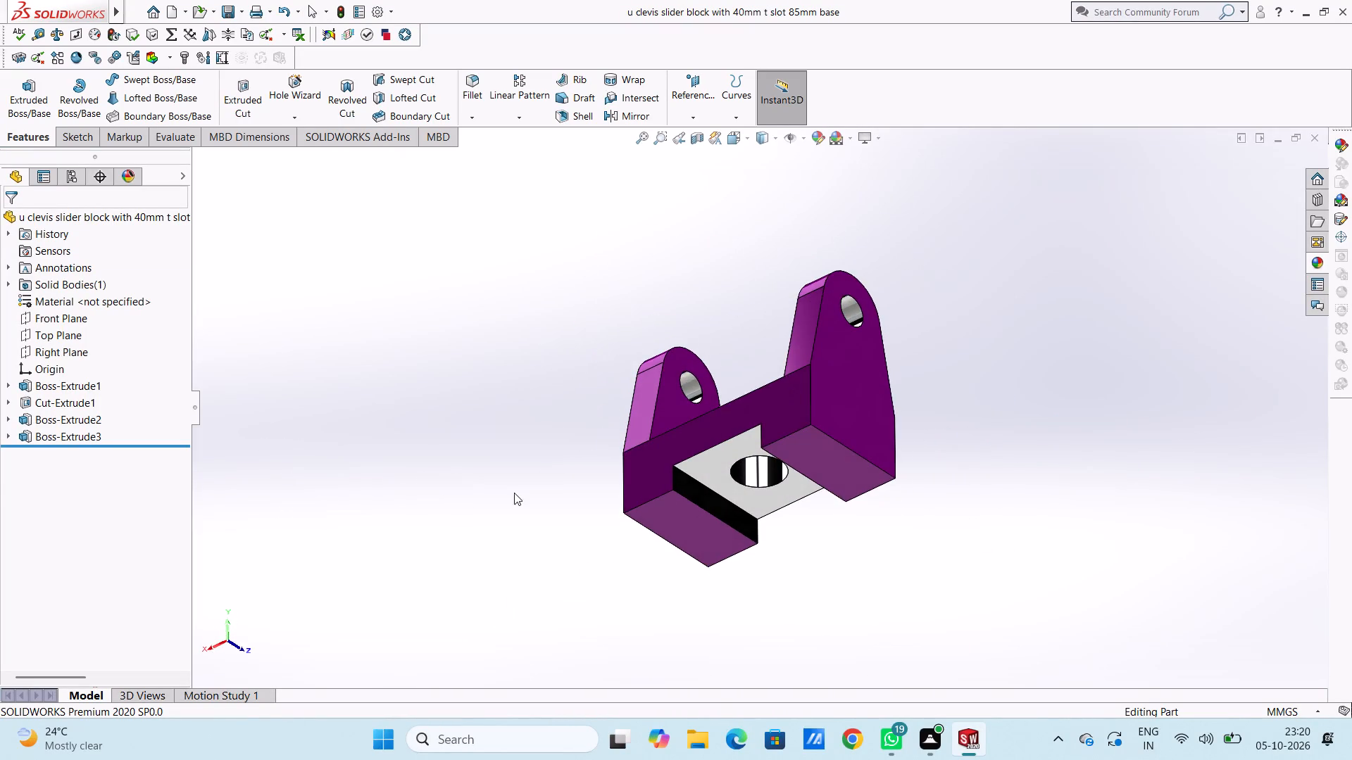
middle_drag(514, 493, 858, 299)
middle_drag(908, 545, 874, 399)
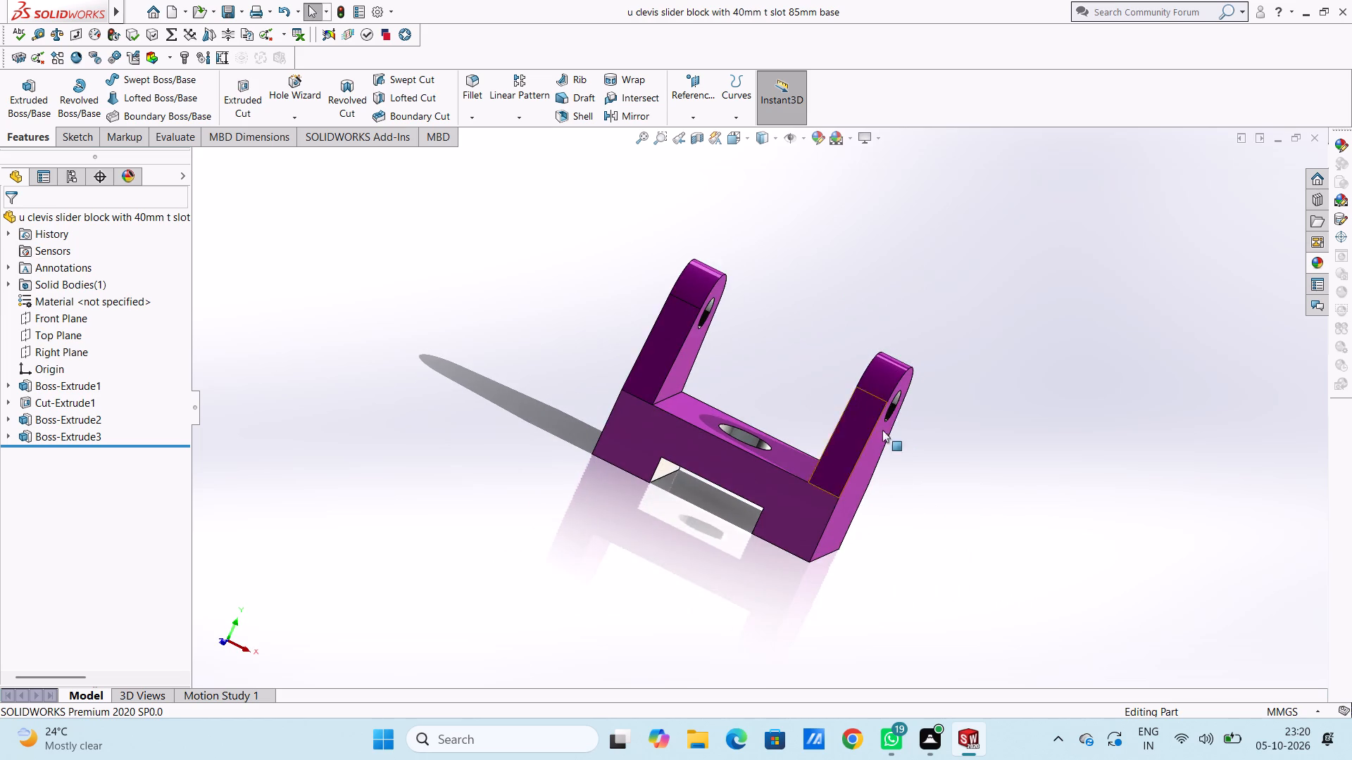
middle_drag(920, 527, 1132, 338)
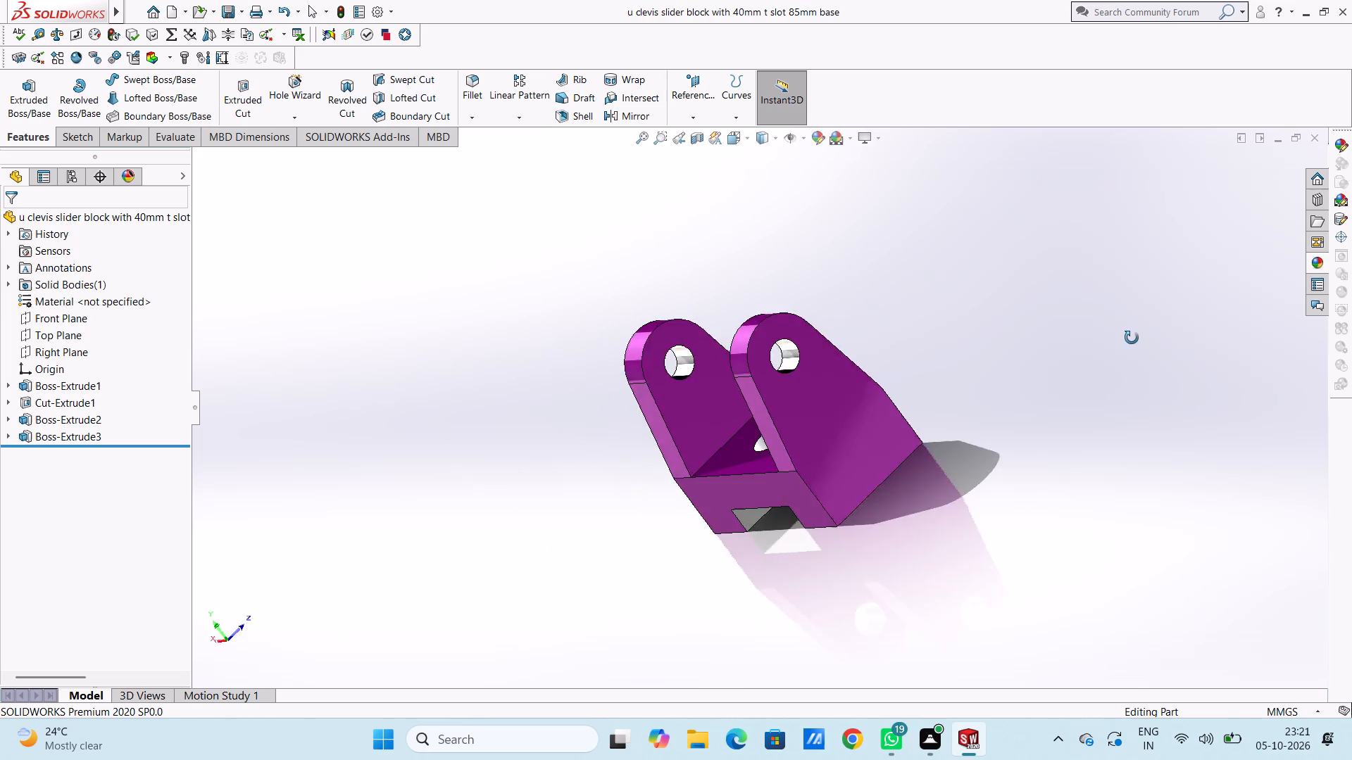
middle_drag(1132, 338, 1173, 326)
middle_drag(760, 428, 975, 289)
middle_drag(798, 386, 1097, 384)
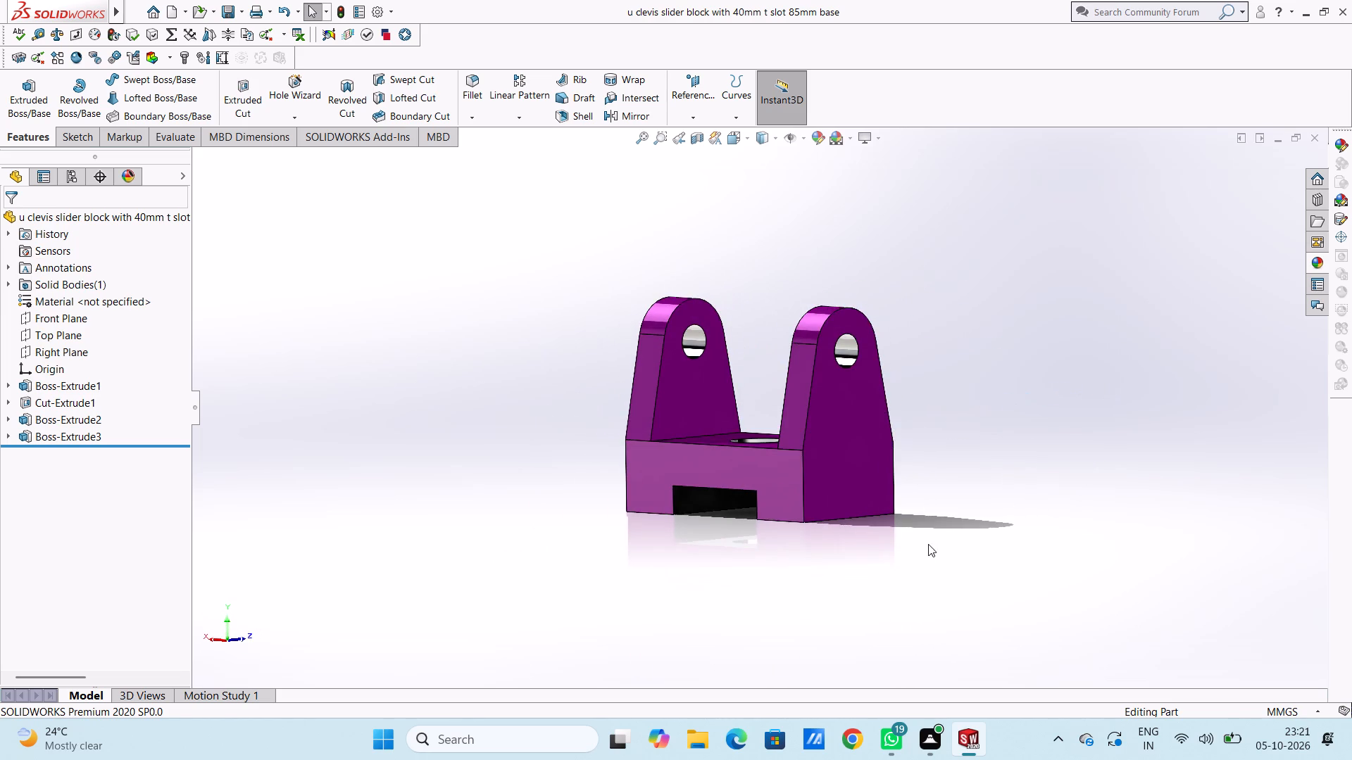
middle_drag(585, 583, 667, 550)
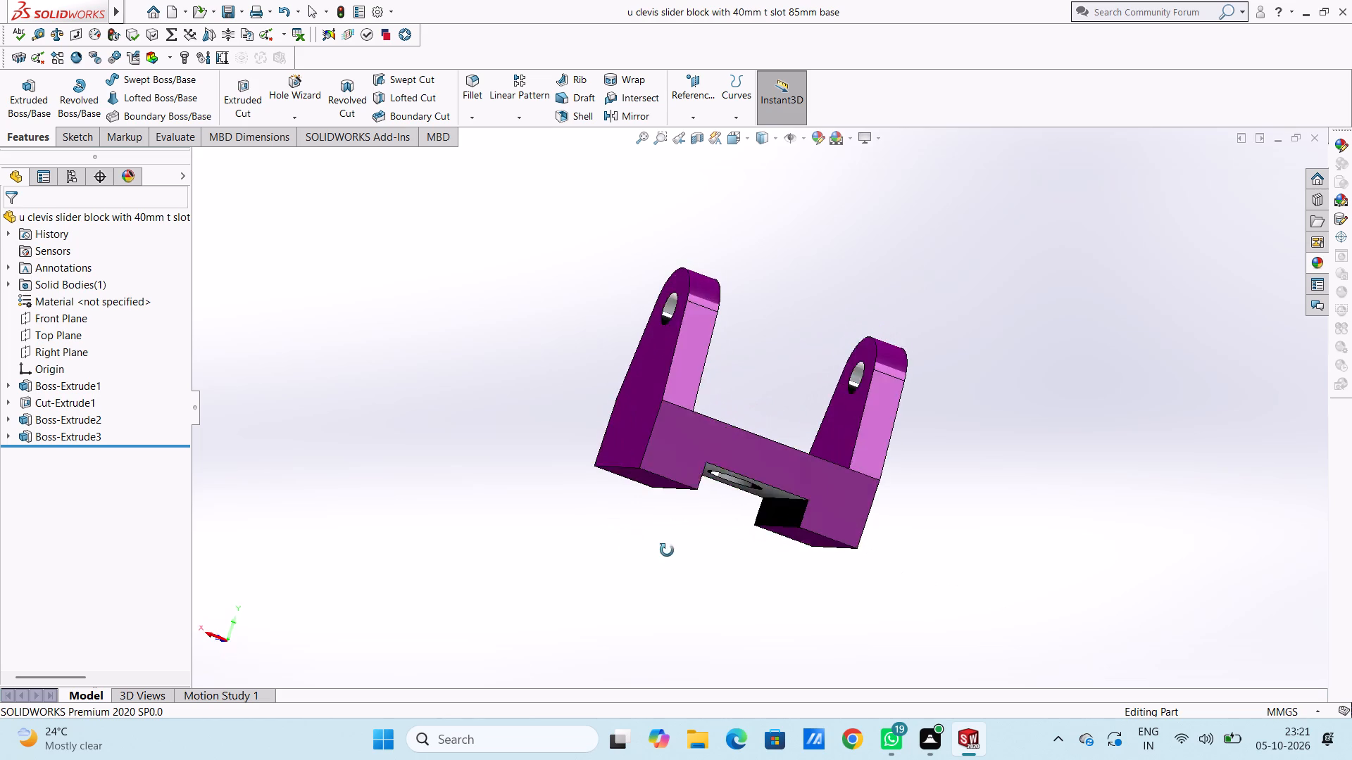
middle_drag(667, 550, 713, 593)
middle_drag(512, 379, 689, 479)
middle_drag(508, 397, 677, 442)
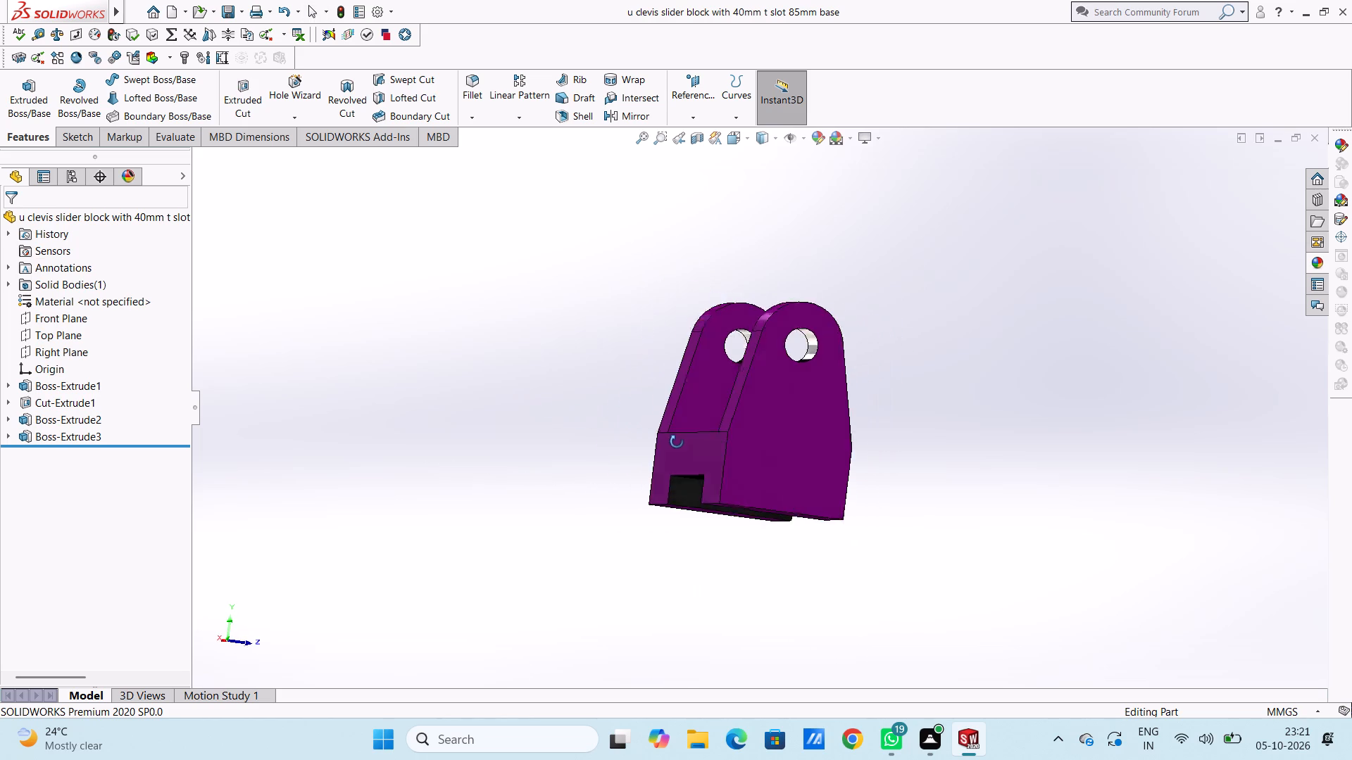
middle_drag(677, 442, 685, 445)
middle_drag(395, 346, 451, 408)
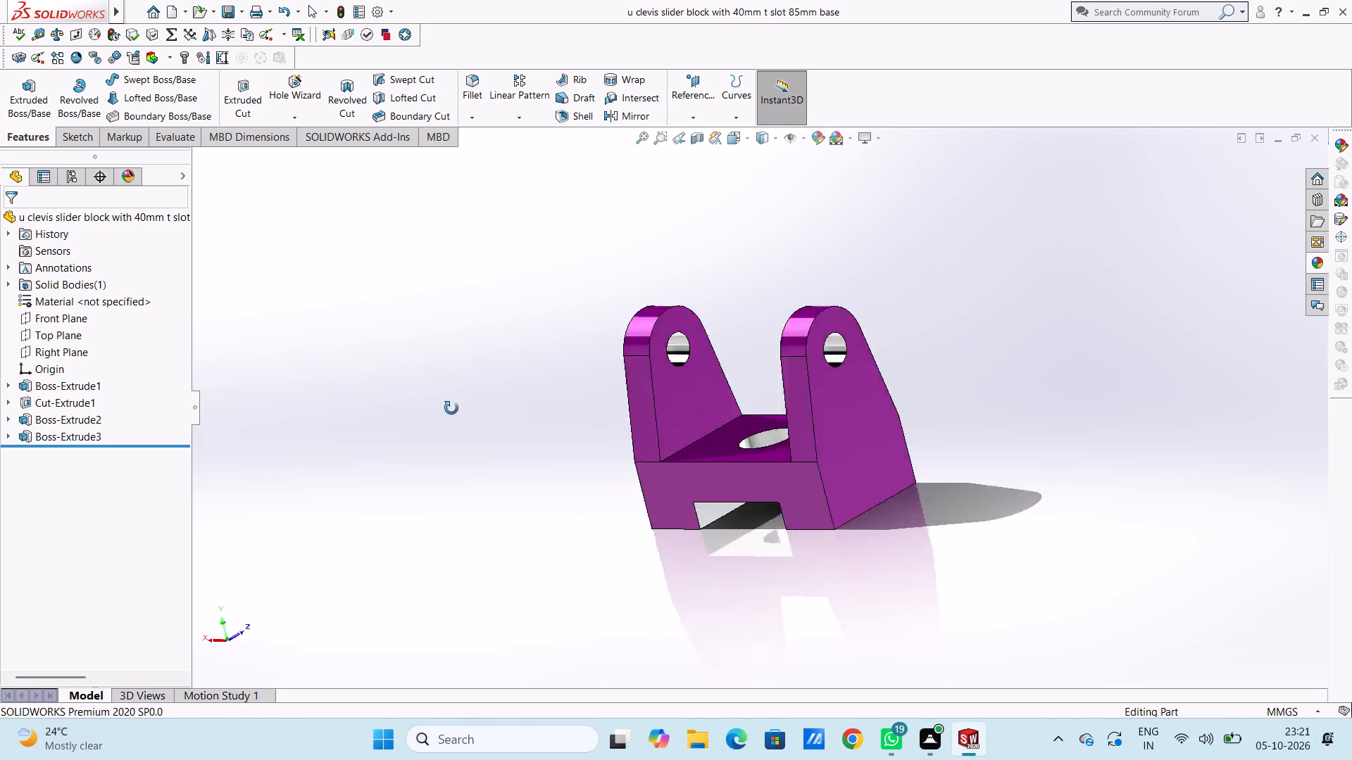
middle_drag(451, 408, 778, 560)
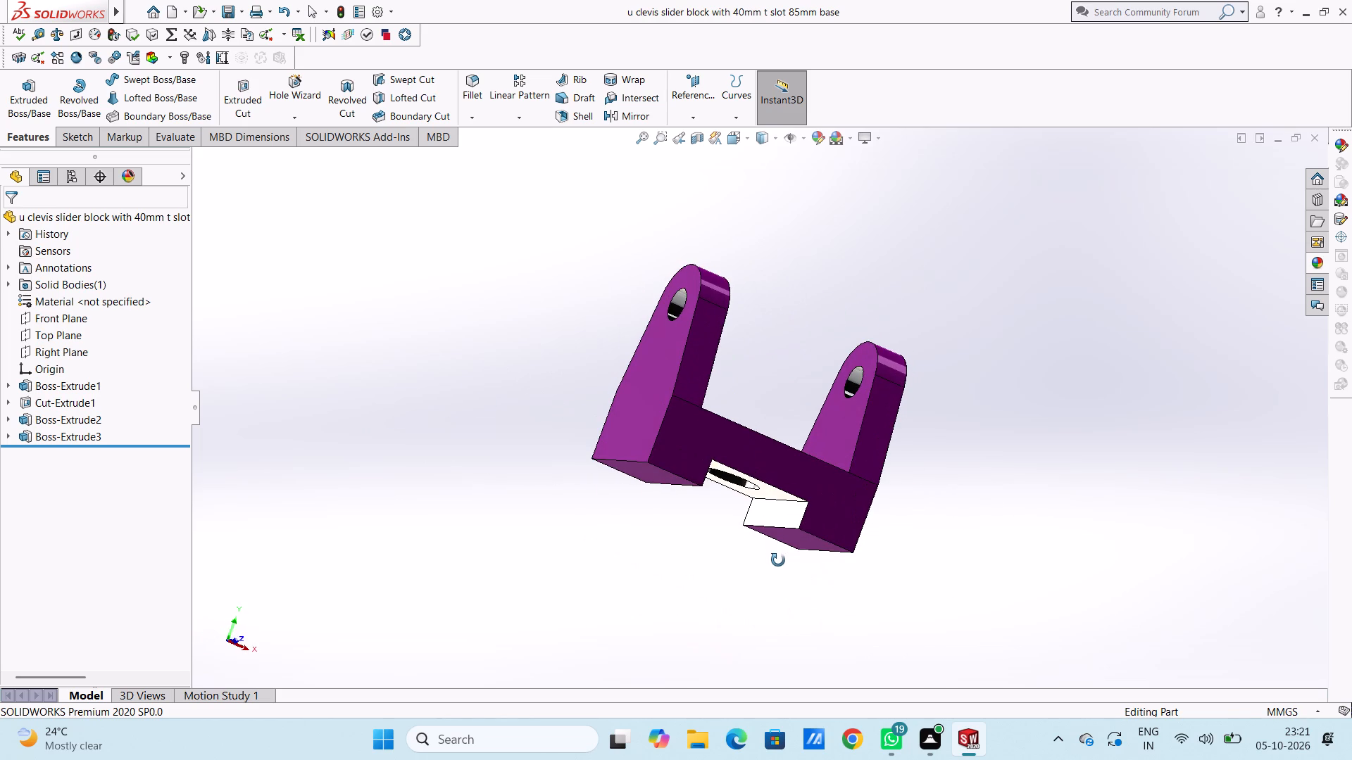
middle_drag(778, 560, 582, 540)
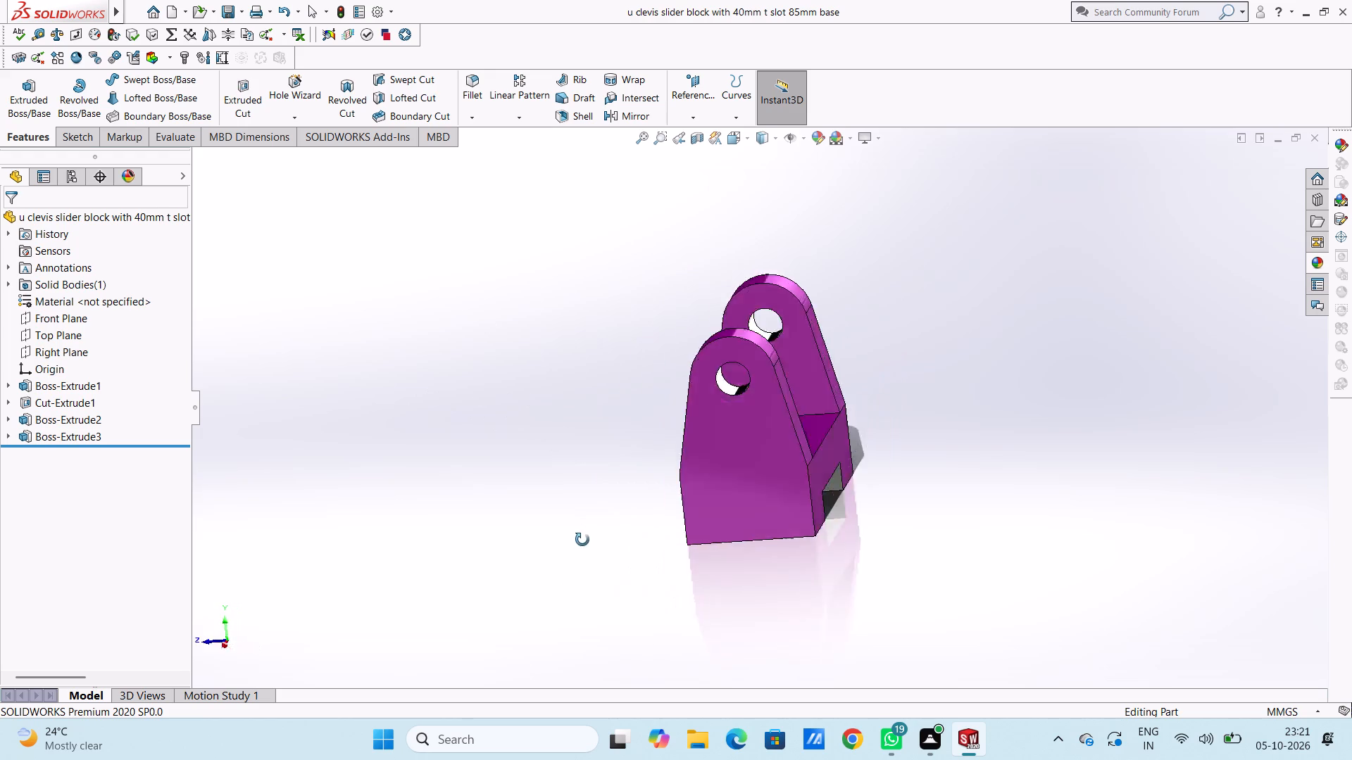
middle_drag(582, 540, 725, 541)
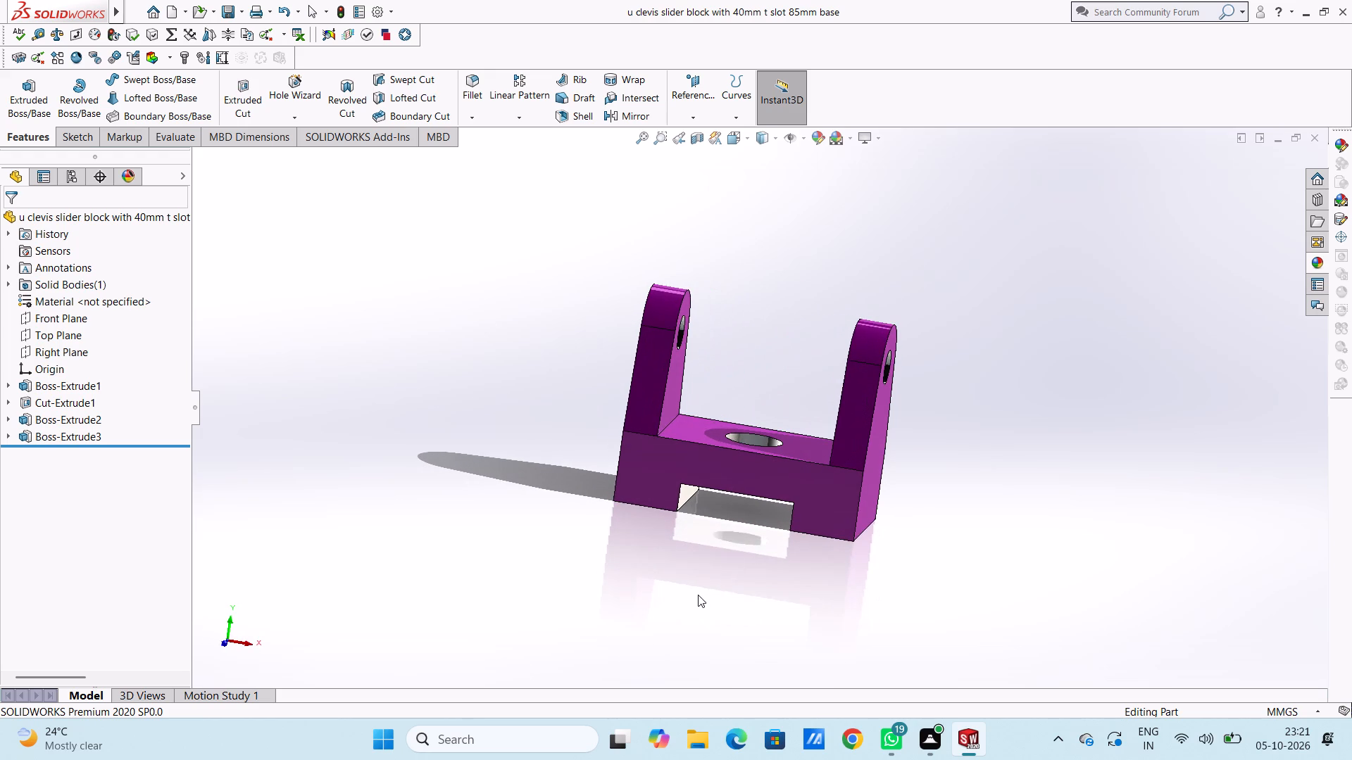
Save the finished part under its existing file name and set the model to the isometric view.
key(Escape)
key(ctrl+s)
key(ctrl+7)
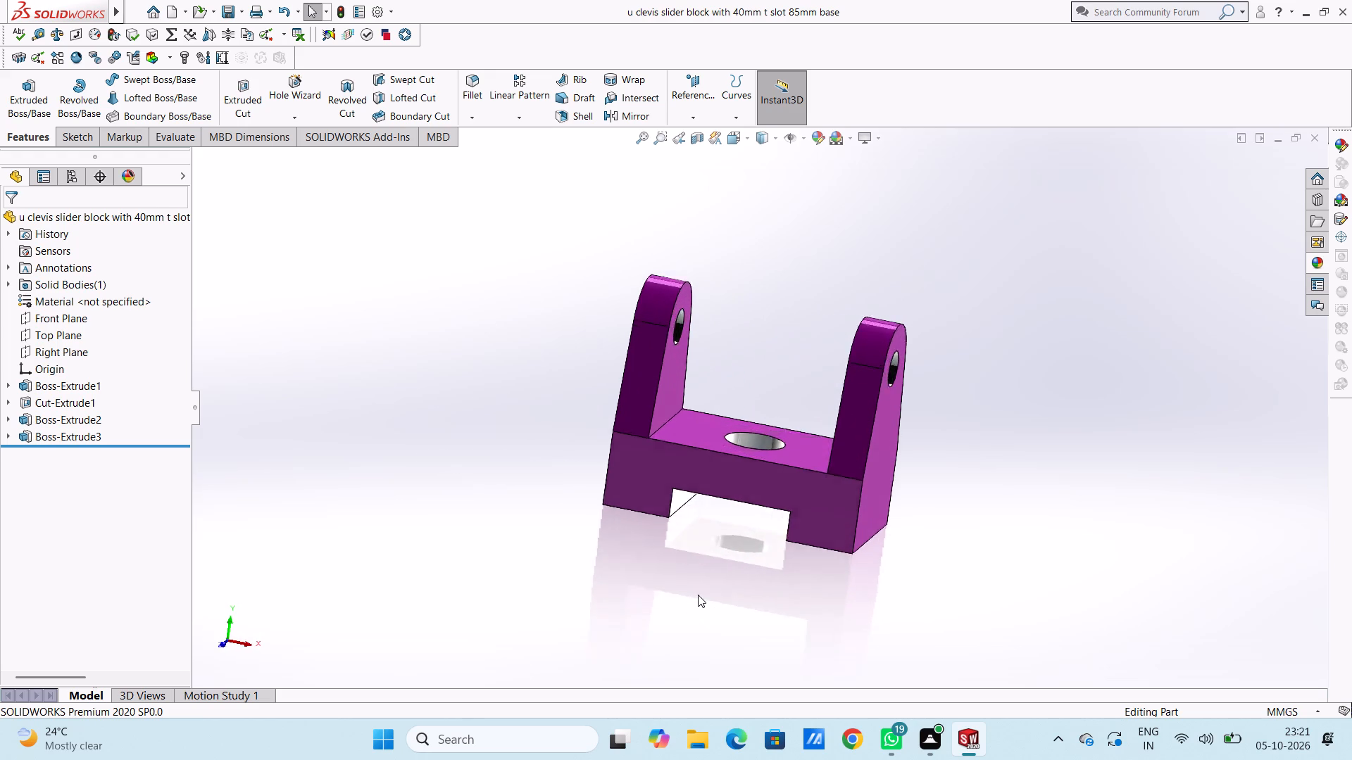